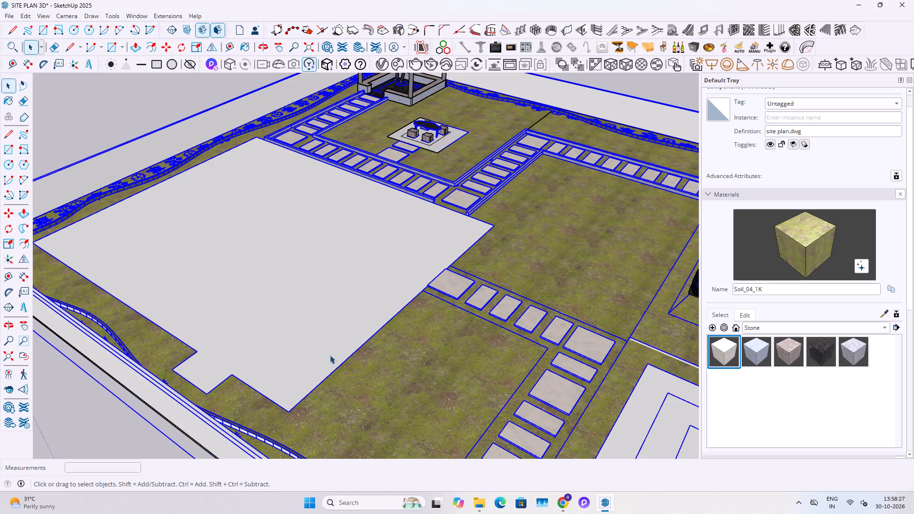
Clear the selection of the whole site plan component.
{"action": "key", "text": "Escape"}
{"action": "key", "text": "Escape"}
{"action": "key", "text": "Escape"}
{"action": "key", "text": "Escape"}
{"action": "scroll", "coordinate": [460, 20], "scroll_direction": "down", "scroll_amount": 11}
{"action": "scroll", "coordinate": [351, 242], "scroll_direction": "down", "scroll_amount": 7}
{"action": "middle_click_drag", "start_coordinate": [378, 285], "coordinate": [524, 296]}
{"action": "left_click", "coordinate": [631, 230]}
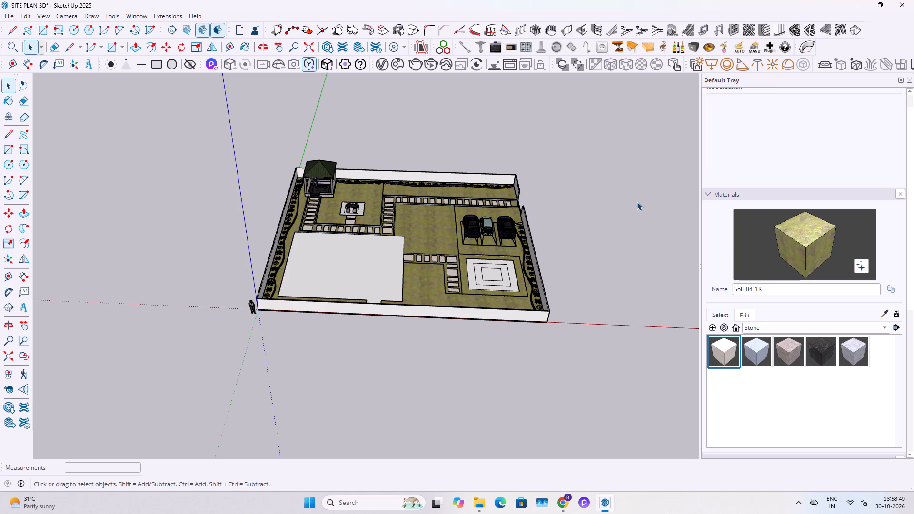
{"action": "key", "text": "space"}
{"action": "left_click", "coordinate": [408, 345]}
Inside the site plan component, offset the outline of the L-shaped stepping-stone path near the stepped square platform inward by 6".
{"action": "scroll", "coordinate": [420, 268], "scroll_direction": "up", "scroll_amount": 18}
{"action": "middle_click_drag", "start_coordinate": [458, 247], "coordinate": [291, 203]}
{"action": "scroll", "coordinate": [323, 210], "scroll_direction": "up", "scroll_amount": 1}
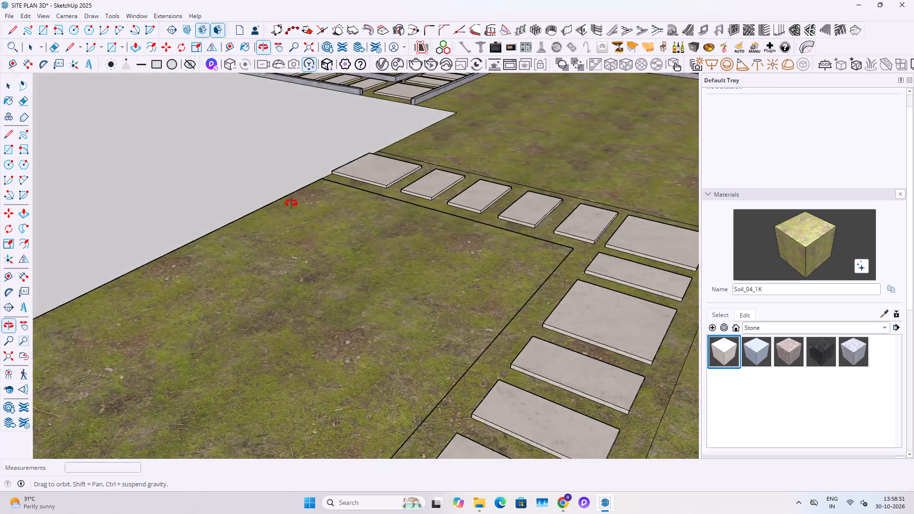
{"action": "middle_click_drag", "start_coordinate": [291, 203], "coordinate": [298, 289]}
{"action": "scroll", "coordinate": [276, 301], "scroll_direction": "up", "scroll_amount": 1}
{"action": "scroll", "coordinate": [266, 306], "scroll_direction": "down", "scroll_amount": 6}
{"action": "middle_click_drag", "start_coordinate": [463, 297], "coordinate": [459, 284], "text": "shift"}
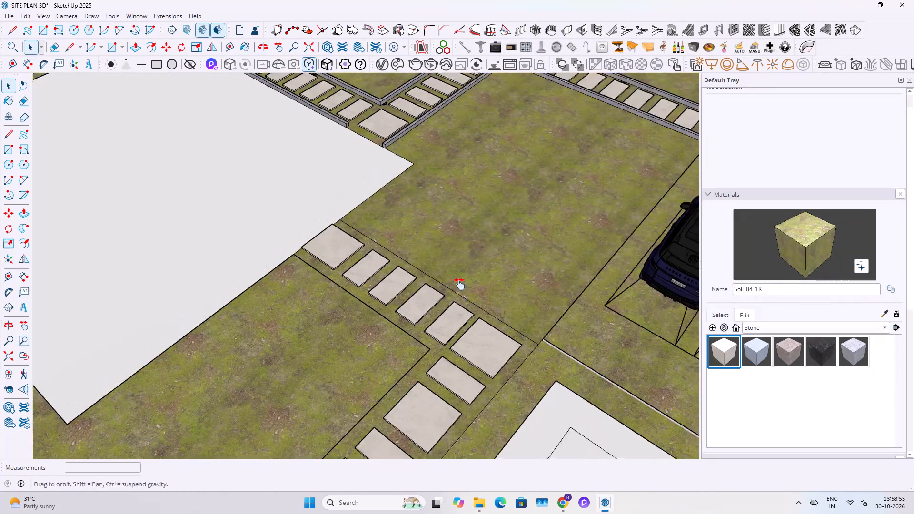
{"action": "middle_click_drag", "start_coordinate": [459, 284], "coordinate": [481, 186], "text": "shift"}
{"action": "scroll", "coordinate": [414, 337], "scroll_direction": "up", "scroll_amount": 3}
{"action": "left_click", "coordinate": [372, 298]}
{"action": "double_click", "coordinate": [367, 296]}
{"action": "left_click", "coordinate": [361, 297]}
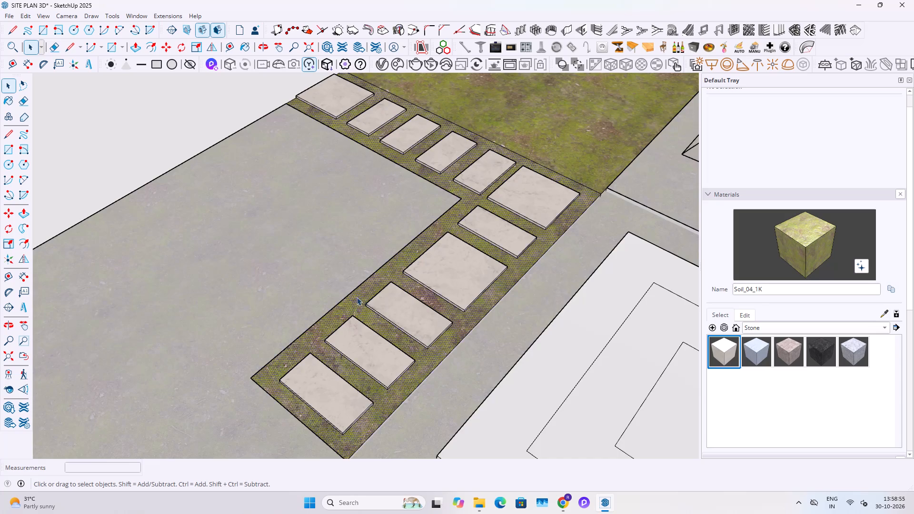
{"action": "scroll", "coordinate": [355, 298], "scroll_direction": "up", "scroll_amount": 3}
{"action": "left_click", "coordinate": [350, 301]}
{"action": "scroll", "coordinate": [331, 310], "scroll_direction": "up", "scroll_amount": 3}
{"action": "key", "text": "f"}
{"action": "left_click", "coordinate": [320, 316]}
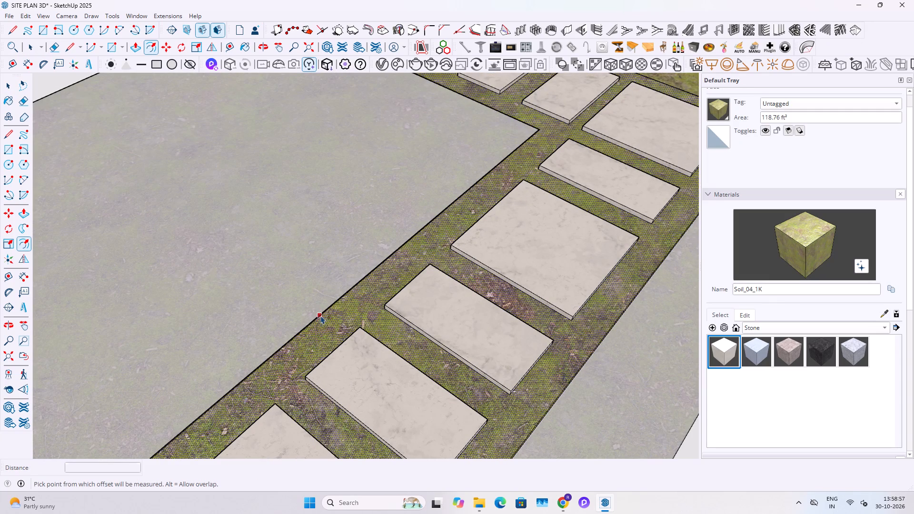
{"action": "type", "text": "6\""}
{"action": "key", "text": "Return"}
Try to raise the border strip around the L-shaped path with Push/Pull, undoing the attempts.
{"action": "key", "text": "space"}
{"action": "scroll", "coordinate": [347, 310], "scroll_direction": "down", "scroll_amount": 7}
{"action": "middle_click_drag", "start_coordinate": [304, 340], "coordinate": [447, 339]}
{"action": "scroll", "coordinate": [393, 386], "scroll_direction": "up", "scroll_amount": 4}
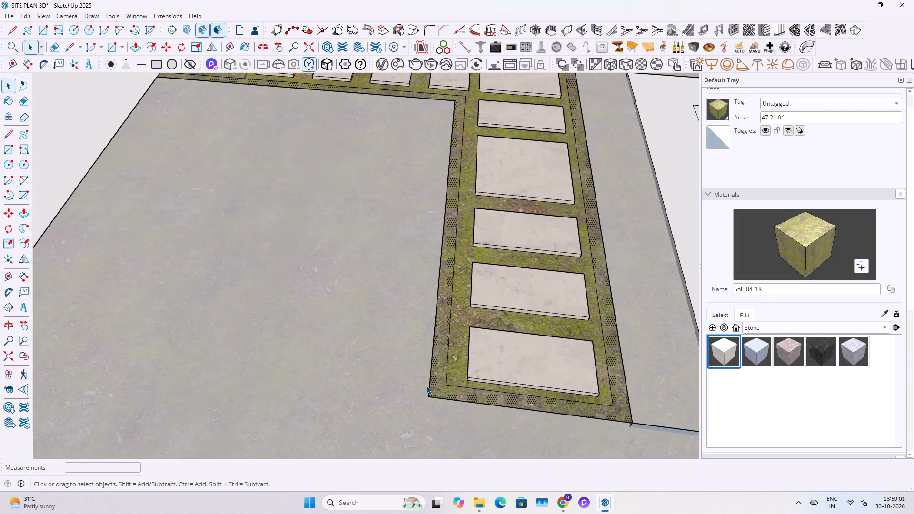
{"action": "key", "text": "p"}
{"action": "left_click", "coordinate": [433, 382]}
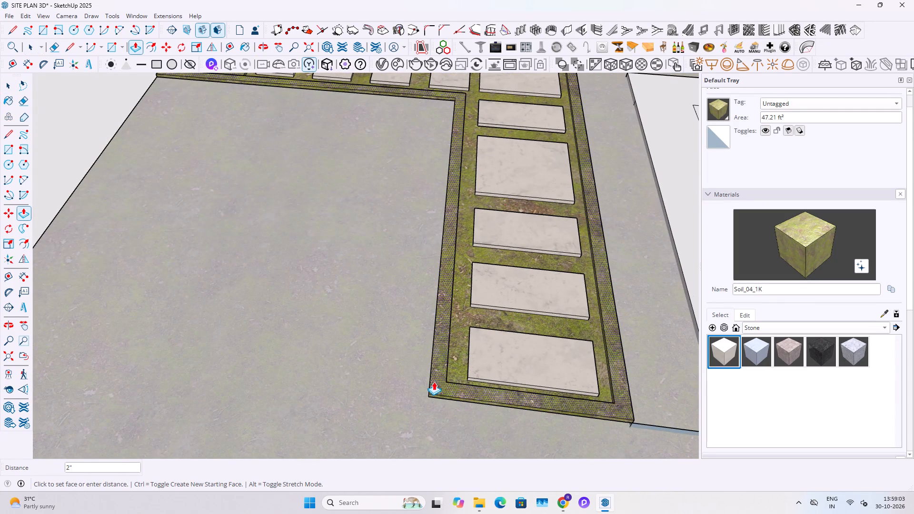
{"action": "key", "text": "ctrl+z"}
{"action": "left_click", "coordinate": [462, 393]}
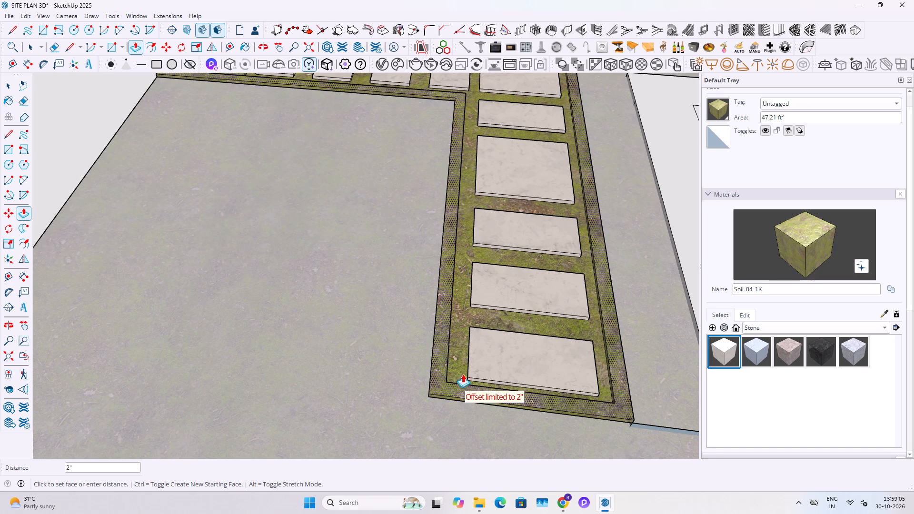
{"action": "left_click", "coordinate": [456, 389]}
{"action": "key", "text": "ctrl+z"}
Raise the border strip around the L-shaped path with Push/Pull, entering a distance of 4".
{"action": "left_click", "coordinate": [458, 395]}
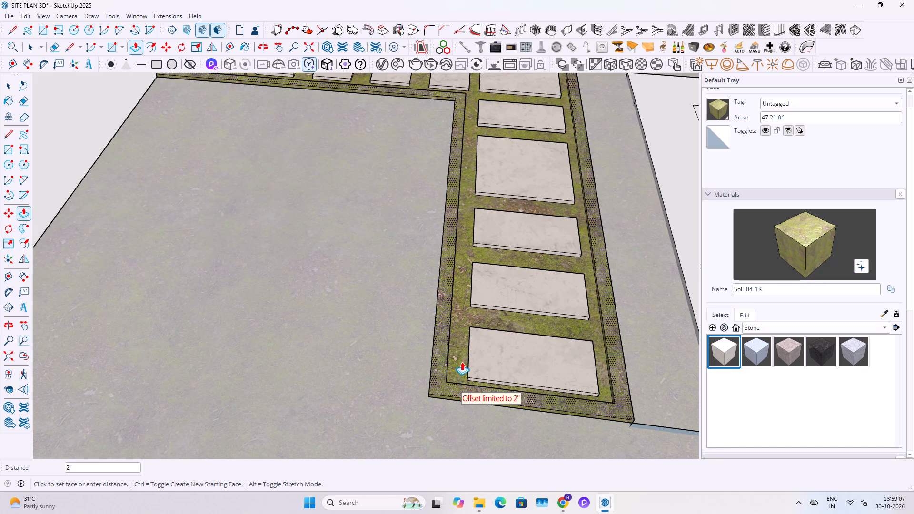
{"action": "left_click", "coordinate": [461, 357]}
{"action": "left_click", "coordinate": [459, 387]}
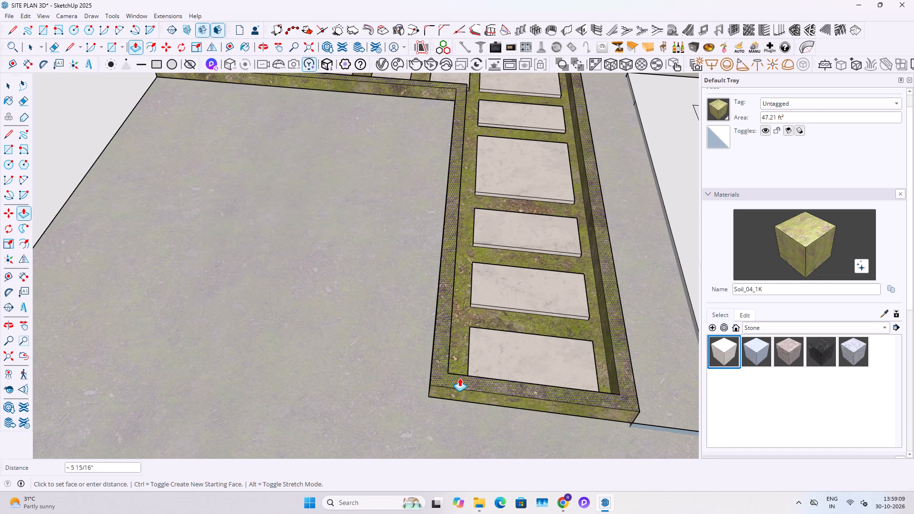
{"action": "key", "text": "5"}
{"action": "key", "text": "BackSpace"}
{"action": "type", "text": "4\""}
{"action": "key", "text": "Return"}
{"action": "key", "text": "space"}
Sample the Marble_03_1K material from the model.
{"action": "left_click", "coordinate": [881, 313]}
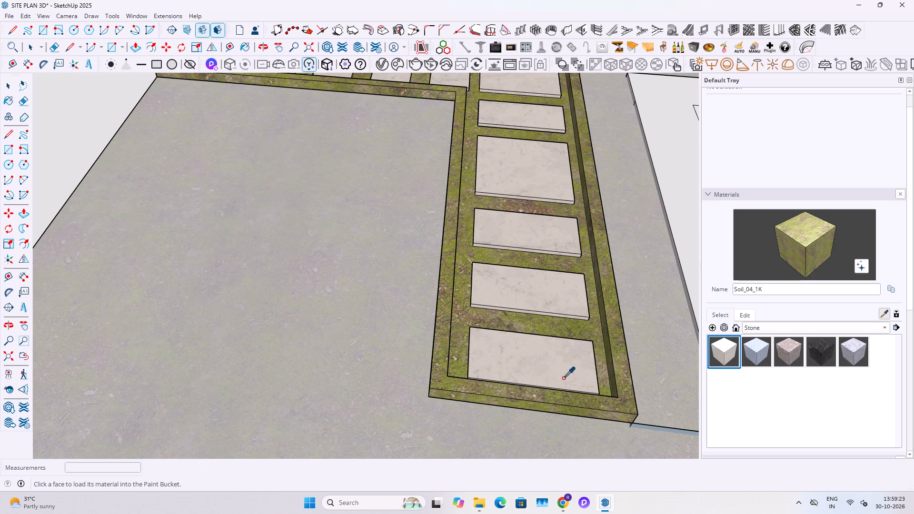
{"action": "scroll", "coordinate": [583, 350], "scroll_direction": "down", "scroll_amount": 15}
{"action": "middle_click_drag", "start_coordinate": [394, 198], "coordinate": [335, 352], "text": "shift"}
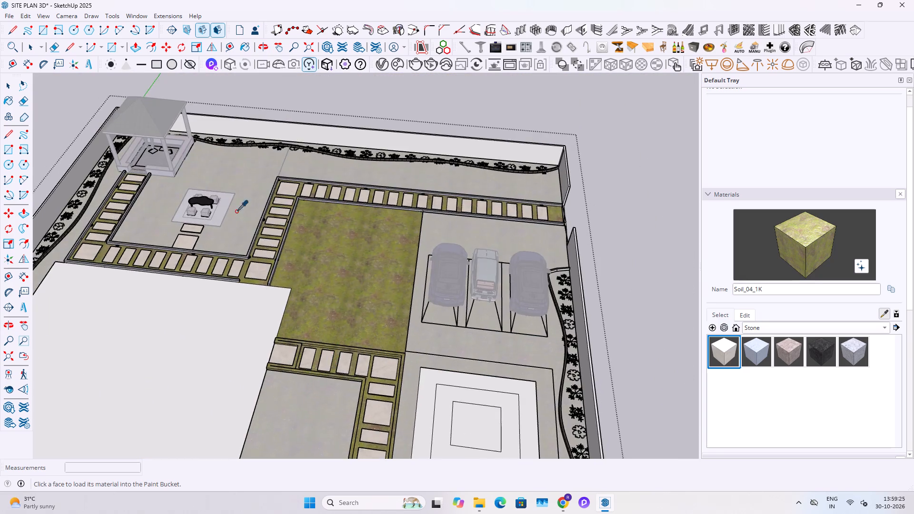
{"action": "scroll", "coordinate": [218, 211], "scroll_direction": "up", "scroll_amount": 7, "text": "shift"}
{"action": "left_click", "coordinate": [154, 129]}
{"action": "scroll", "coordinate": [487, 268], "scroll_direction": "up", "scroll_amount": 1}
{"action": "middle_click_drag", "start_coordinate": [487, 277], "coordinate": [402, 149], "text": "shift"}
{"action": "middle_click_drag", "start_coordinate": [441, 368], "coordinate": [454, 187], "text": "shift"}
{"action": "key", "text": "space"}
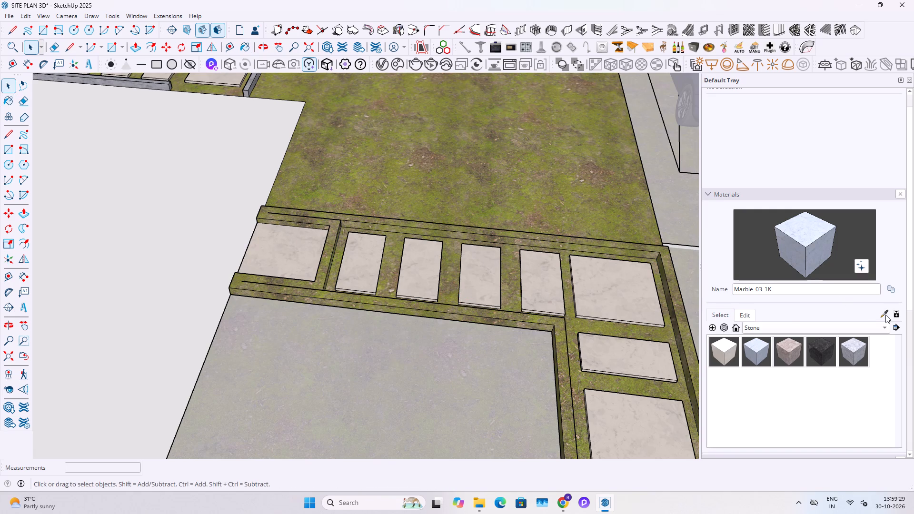
Sample Marble_20_1K from the existing path's curb and paint it on the new border's top and its lawn-facing outer sides.
{"action": "left_click", "coordinate": [885, 315]}
{"action": "scroll", "coordinate": [444, 251], "scroll_direction": "down", "scroll_amount": 6}
{"action": "middle_click_drag", "start_coordinate": [281, 185], "coordinate": [342, 244], "text": "shift"}
{"action": "scroll", "coordinate": [319, 163], "scroll_direction": "up", "scroll_amount": 9}
{"action": "left_click", "coordinate": [325, 231]}
{"action": "scroll", "coordinate": [293, 220], "scroll_direction": "down", "scroll_amount": 6}
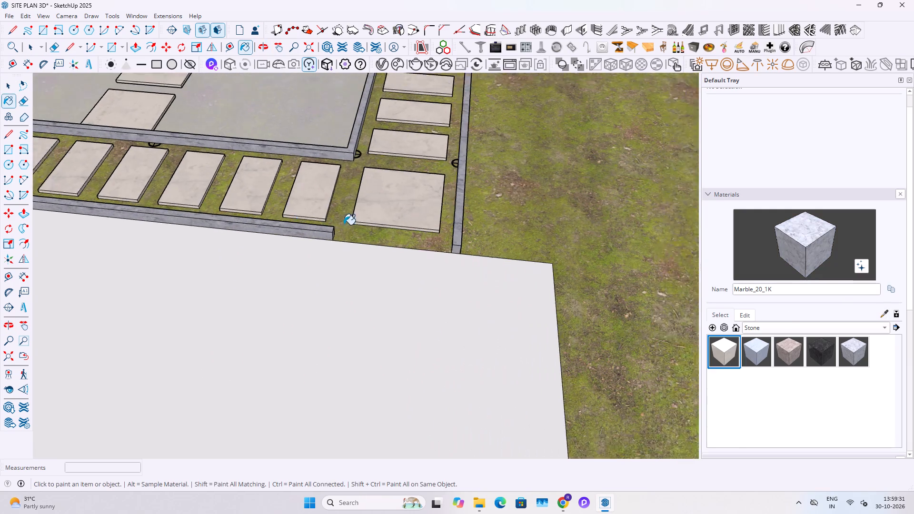
{"action": "middle_click_drag", "start_coordinate": [507, 273], "coordinate": [343, 186], "text": "shift"}
{"action": "scroll", "coordinate": [476, 366], "scroll_direction": "up", "scroll_amount": 9}
{"action": "left_click", "coordinate": [487, 273]}
{"action": "left_click", "coordinate": [491, 253]}
{"action": "middle_click_drag", "start_coordinate": [547, 273], "coordinate": [0, 291]}
{"action": "scroll", "coordinate": [0, 291], "scroll_direction": "up", "scroll_amount": 1}
{"action": "middle_click_drag", "start_coordinate": [409, 344], "coordinate": [298, 272]}
{"action": "left_click", "coordinate": [410, 379]}
{"action": "left_click", "coordinate": [336, 284]}
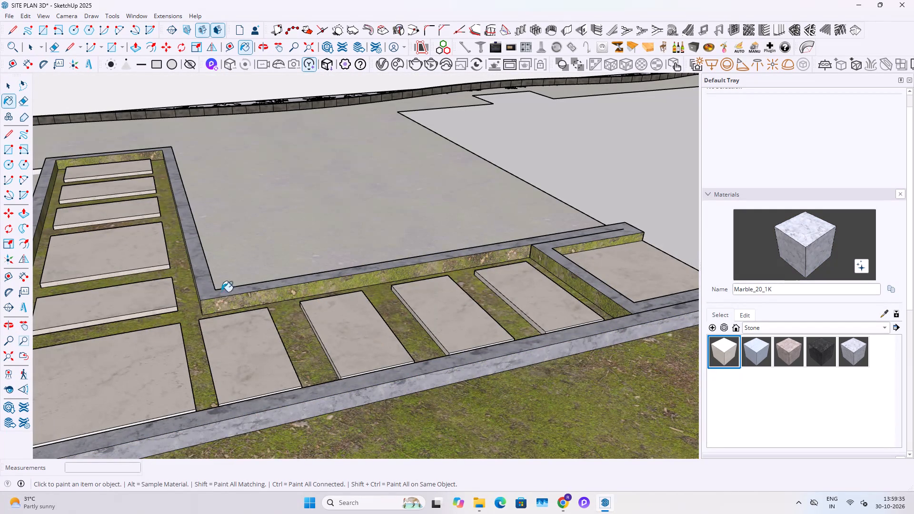
Paint the inner side faces along the long leg and far end of the path border with Marble_20_1K.
{"action": "middle_click_drag", "start_coordinate": [207, 287], "coordinate": [485, 273], "text": "shift"}
{"action": "scroll", "coordinate": [437, 242], "scroll_direction": "up", "scroll_amount": 4}
{"action": "left_click", "coordinate": [437, 237]}
{"action": "left_click", "coordinate": [433, 242]}
{"action": "middle_click_drag", "start_coordinate": [462, 260], "coordinate": [303, 277]}
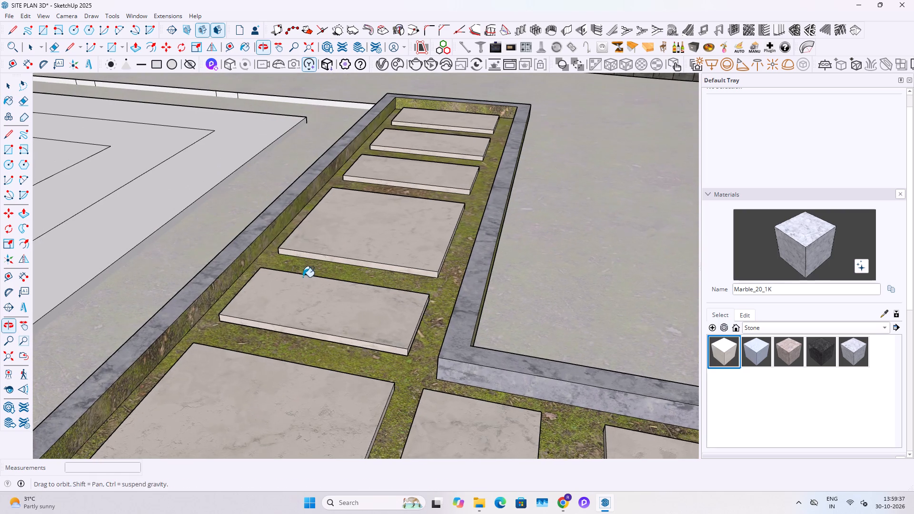
{"action": "middle_click_drag", "start_coordinate": [303, 277], "coordinate": [303, 277]}
{"action": "left_click", "coordinate": [271, 240]}
{"action": "left_click", "coordinate": [455, 107]}
Paint the border's long outer side facing the stepped square platform with Marble_20_1K.
{"action": "scroll", "coordinate": [529, 148], "scroll_direction": "down", "scroll_amount": 5}
{"action": "middle_click_drag", "start_coordinate": [328, 296], "coordinate": [160, 310]}
{"action": "middle_click_drag", "start_coordinate": [354, 283], "coordinate": [759, 179]}
{"action": "middle_click_drag", "start_coordinate": [461, 281], "coordinate": [567, 278]}
{"action": "middle_click_drag", "start_coordinate": [89, 264], "coordinate": [314, 292], "text": "shift"}
{"action": "scroll", "coordinate": [296, 338], "scroll_direction": "up", "scroll_amount": 1}
{"action": "left_click", "coordinate": [323, 339]}
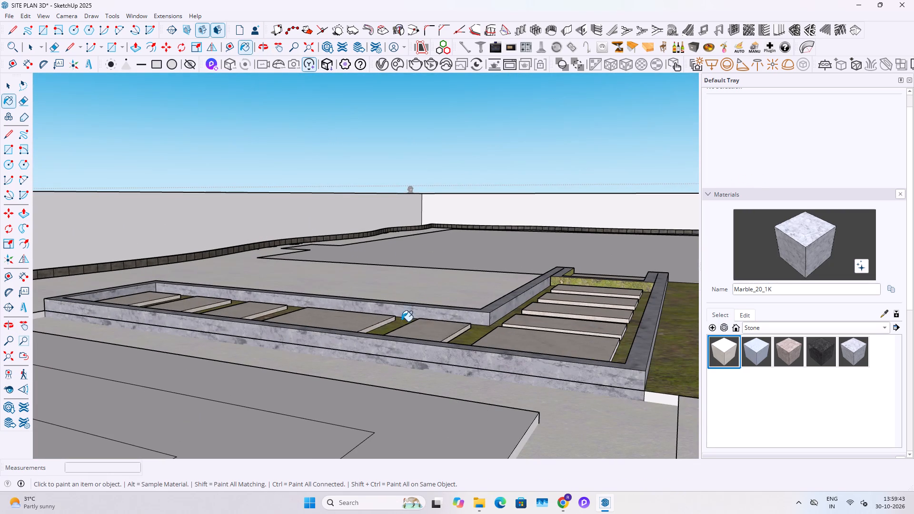
Paint the remaining border sides around the end stone beside the house slab with Marble_20_1K.
{"action": "middle_click_drag", "start_coordinate": [395, 332], "coordinate": [370, 365]}
{"action": "scroll", "coordinate": [266, 359], "scroll_direction": "down", "scroll_amount": 4}
{"action": "scroll", "coordinate": [463, 351], "scroll_direction": "up", "scroll_amount": 1}
{"action": "middle_click_drag", "start_coordinate": [450, 356], "coordinate": [335, 392]}
{"action": "middle_click_drag", "start_coordinate": [488, 358], "coordinate": [338, 394], "text": "shift"}
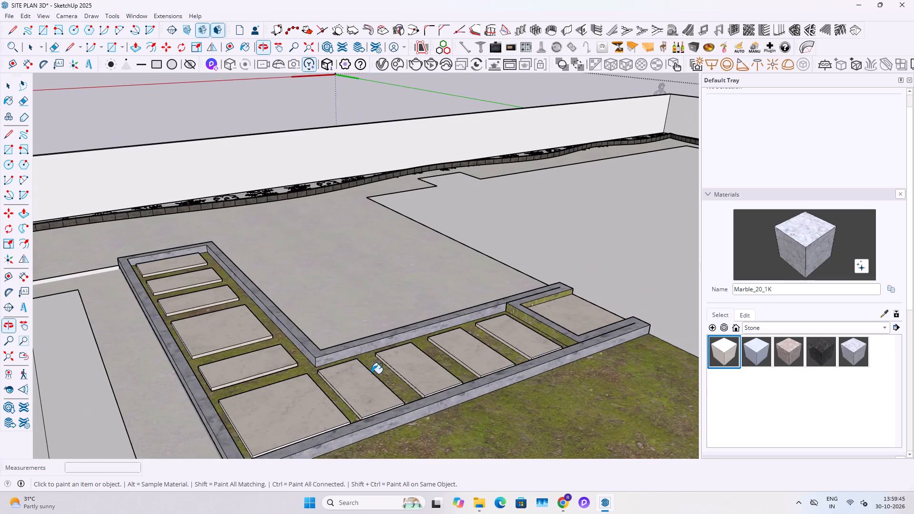
{"action": "scroll", "coordinate": [580, 303], "scroll_direction": "up", "scroll_amount": 5}
{"action": "left_click", "coordinate": [510, 329]}
{"action": "left_click", "coordinate": [523, 298]}
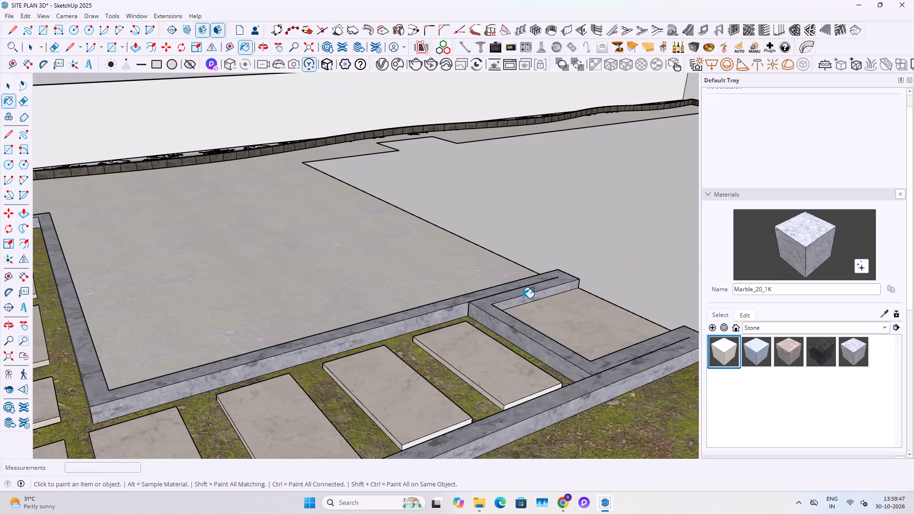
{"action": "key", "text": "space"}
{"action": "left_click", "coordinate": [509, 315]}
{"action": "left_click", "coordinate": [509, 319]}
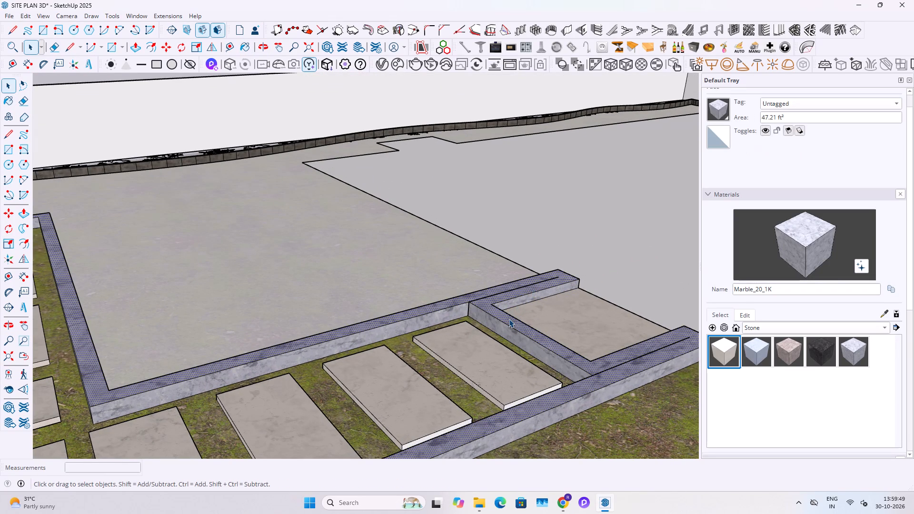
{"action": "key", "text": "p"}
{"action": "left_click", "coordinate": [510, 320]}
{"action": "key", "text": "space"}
Draw a line about 6" long across the border's top, extending one inner edge beside the end stone to the house slab.
{"action": "scroll", "coordinate": [488, 300], "scroll_direction": "up", "scroll_amount": 8}
{"action": "key", "text": "space"}
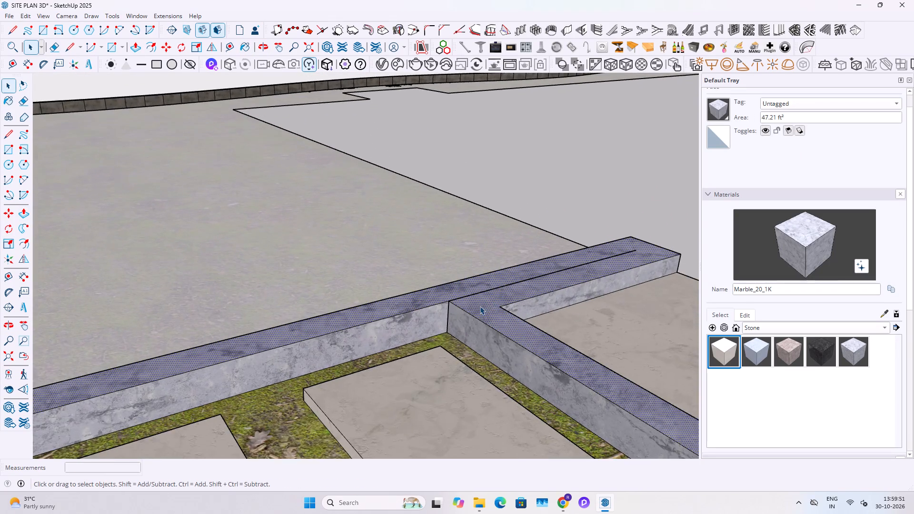
{"action": "middle_click_drag", "start_coordinate": [480, 306], "coordinate": [469, 386]}
{"action": "scroll", "coordinate": [468, 387], "scroll_direction": "up", "scroll_amount": 1}
{"action": "scroll", "coordinate": [477, 356], "scroll_direction": "down", "scroll_amount": 4}
{"action": "middle_click_drag", "start_coordinate": [566, 307], "coordinate": [343, 426], "text": "shift"}
{"action": "middle_click_drag", "start_coordinate": [387, 367], "coordinate": [341, 403]}
{"action": "scroll", "coordinate": [389, 383], "scroll_direction": "up", "scroll_amount": 4}
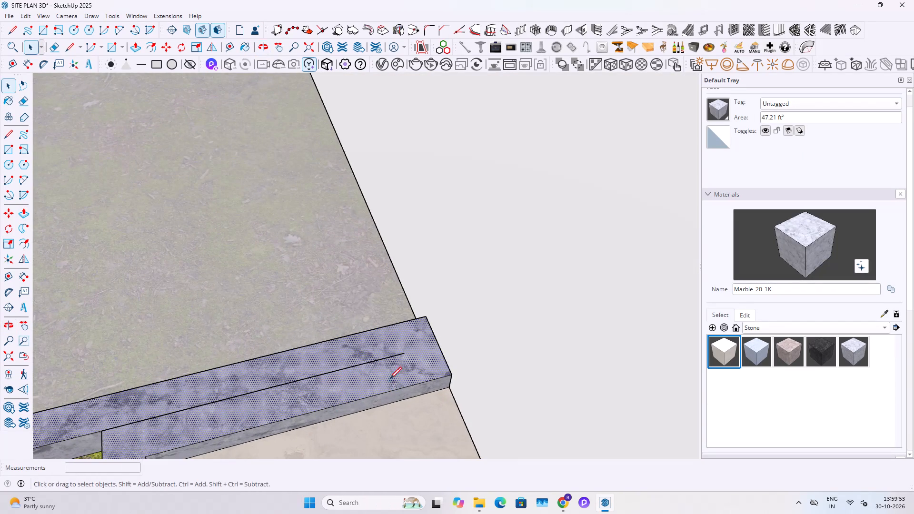
{"action": "key", "text": "l"}
{"action": "left_click", "coordinate": [399, 355]}
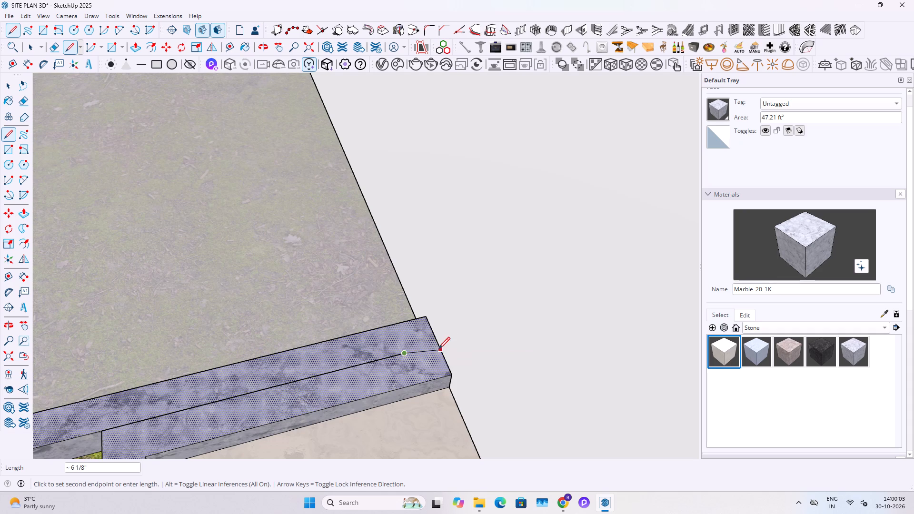
{"action": "left_click", "coordinate": [438, 345]}
{"action": "key", "text": "space"}
{"action": "left_click", "coordinate": [428, 360]}
Draw a matching line about 6" long on the border's other arm to separate the strip around the end stone.
{"action": "scroll", "coordinate": [429, 361], "scroll_direction": "down", "scroll_amount": 6}
{"action": "middle_click_drag", "start_coordinate": [412, 401], "coordinate": [427, 249], "text": "shift"}
{"action": "scroll", "coordinate": [399, 291], "scroll_direction": "down", "scroll_amount": 4, "text": "shift"}
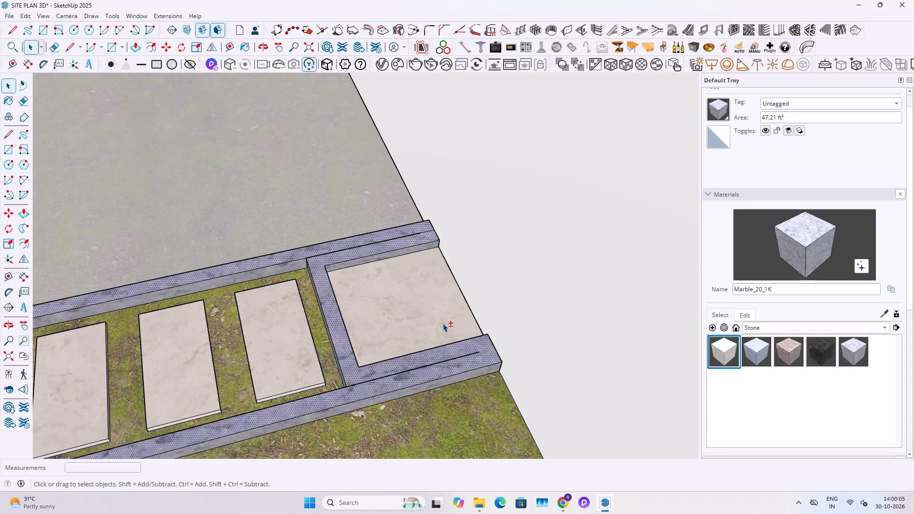
{"action": "scroll", "coordinate": [445, 326], "scroll_direction": "up", "scroll_amount": 6}
{"action": "key", "text": "l"}
{"action": "left_click", "coordinate": [504, 371]}
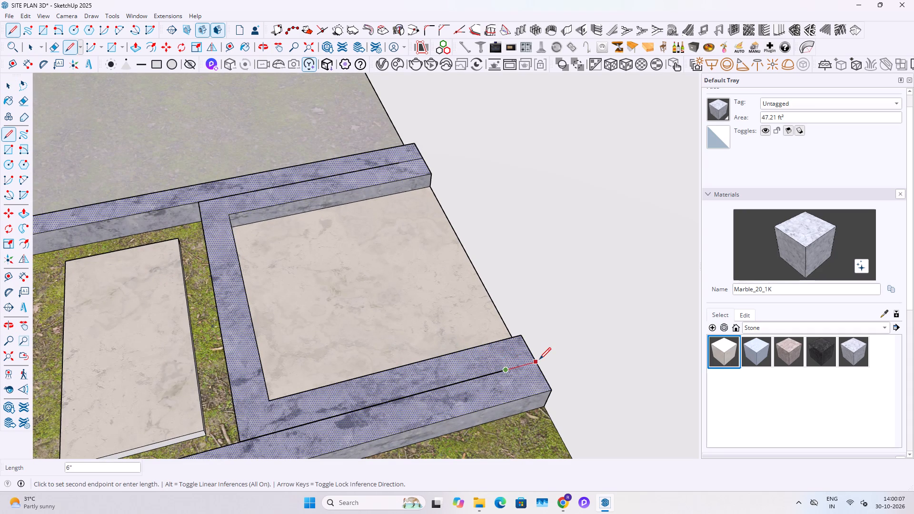
{"action": "left_click", "coordinate": [539, 360]}
{"action": "key", "text": "space"}
Push the separated U-shaped strip around the end stone down to the stone's level.
{"action": "left_click", "coordinate": [470, 354]}
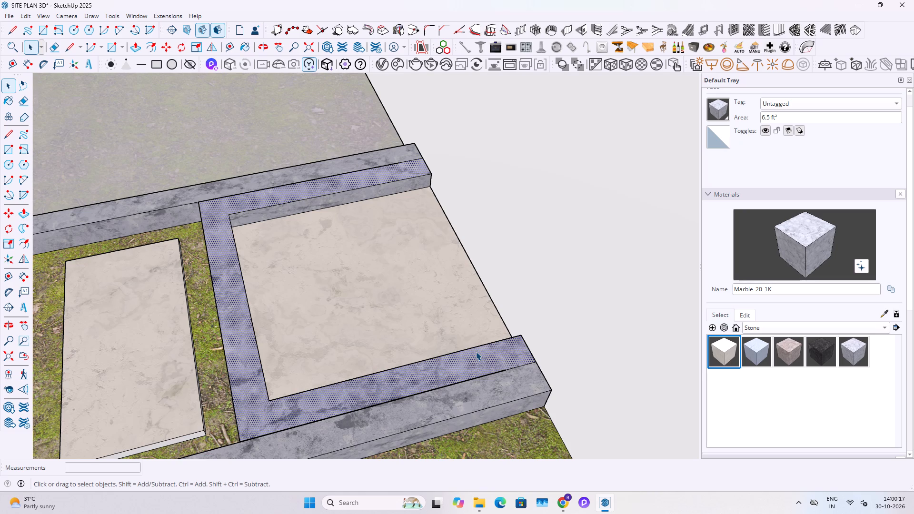
{"action": "key", "text": "p"}
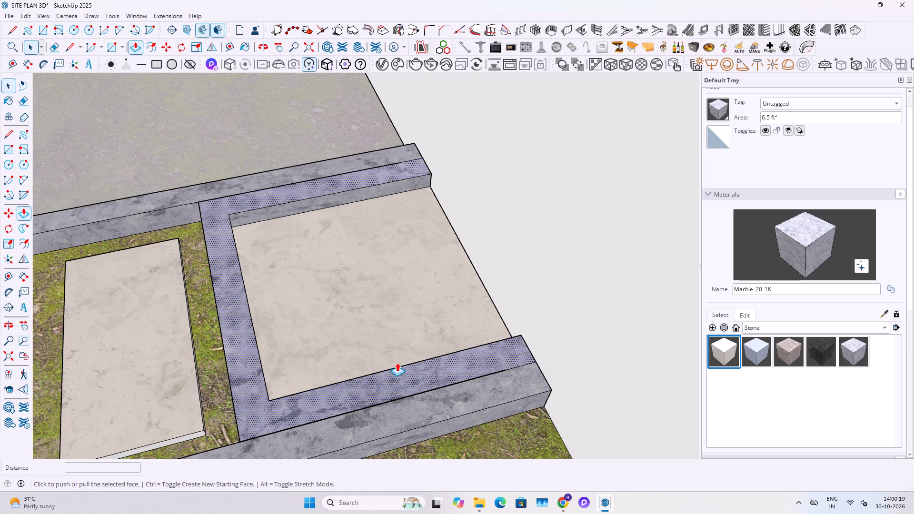
{"action": "left_click", "coordinate": [397, 363]}
{"action": "left_click", "coordinate": [310, 353]}
{"action": "key", "text": "space"}
{"action": "key", "text": "Escape"}
{"action": "scroll", "coordinate": [293, 352], "scroll_direction": "down", "scroll_amount": 5}
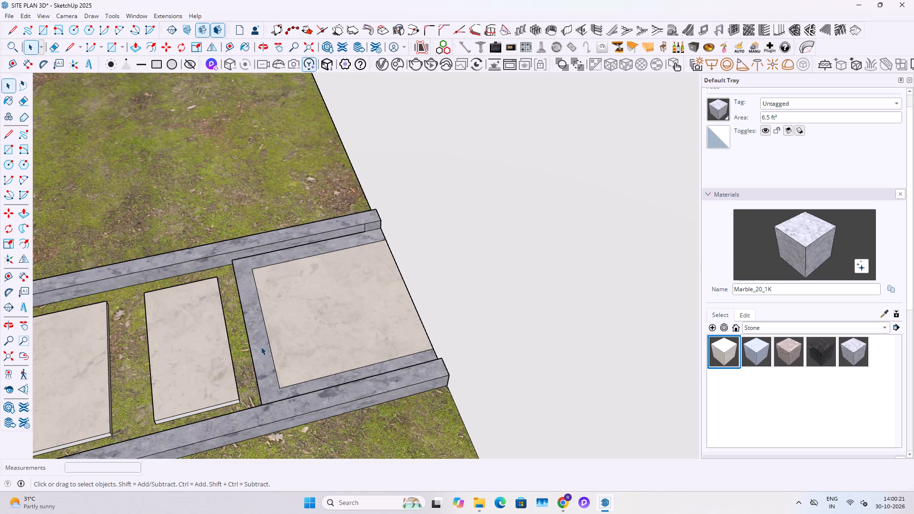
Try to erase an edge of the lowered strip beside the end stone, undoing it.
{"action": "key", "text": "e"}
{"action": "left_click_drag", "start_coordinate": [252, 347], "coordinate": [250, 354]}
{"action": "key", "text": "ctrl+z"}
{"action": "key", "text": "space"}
Leave the site plan component's editing and save the model.
{"action": "scroll", "coordinate": [255, 356], "scroll_direction": "down", "scroll_amount": 5}
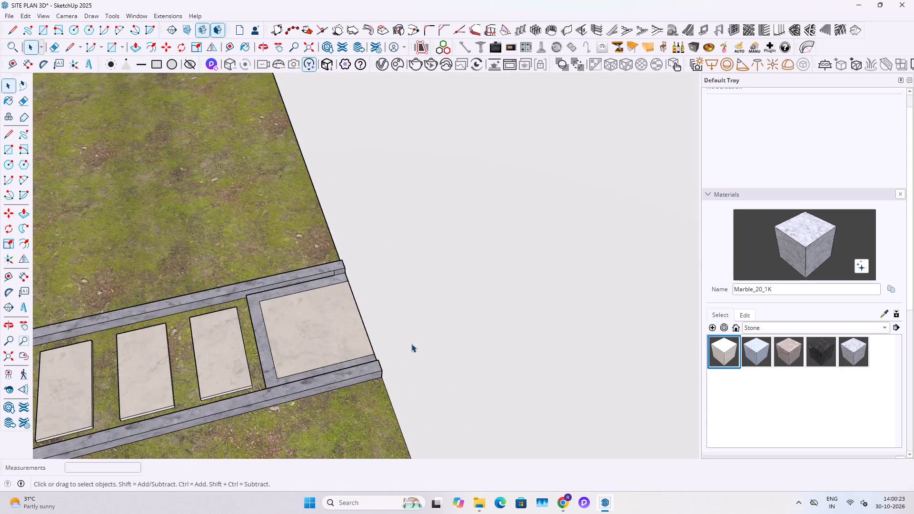
{"action": "scroll", "coordinate": [411, 344], "scroll_direction": "down", "scroll_amount": 20}
{"action": "scroll", "coordinate": [411, 344], "scroll_direction": "down", "scroll_amount": 3}
{"action": "key", "text": "Escape"}
{"action": "key", "text": "space"}
{"action": "key", "text": "Escape"}
{"action": "key", "text": "Escape"}
{"action": "middle_click_drag", "start_coordinate": [484, 318], "coordinate": [375, 270]}
{"action": "scroll", "coordinate": [375, 270], "scroll_direction": "up", "scroll_amount": 10}
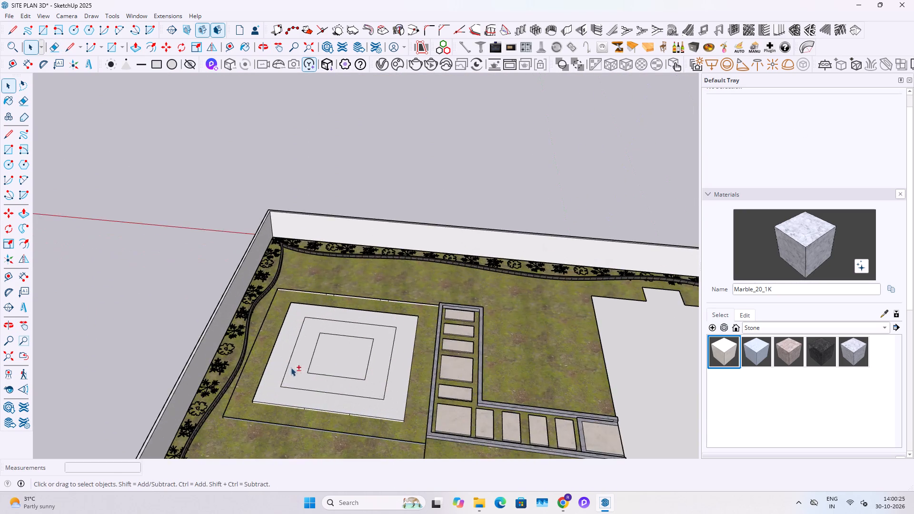
{"action": "middle_click_drag", "start_coordinate": [294, 364], "coordinate": [338, 236], "text": "shift"}
{"action": "key", "text": "ctrl+s"}
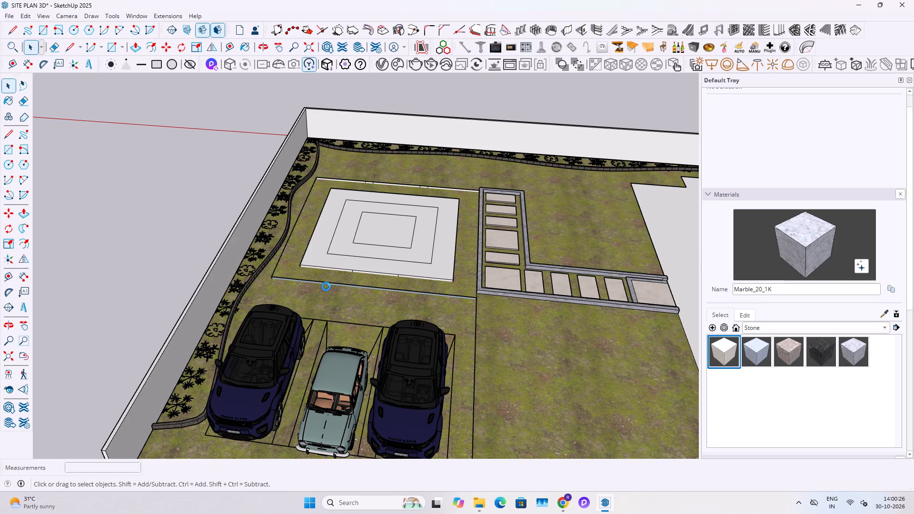
Show the overview of open windows and desktops.
{"action": "left_click", "coordinate": [430, 506]}
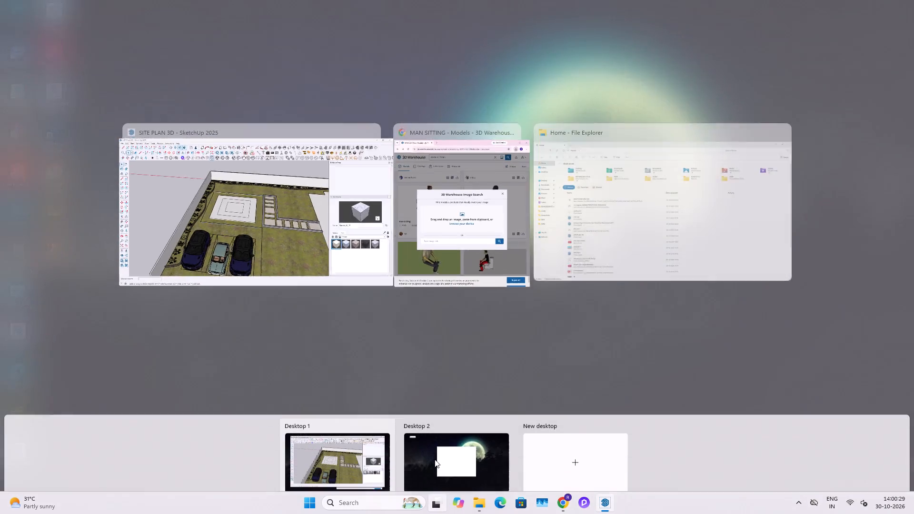
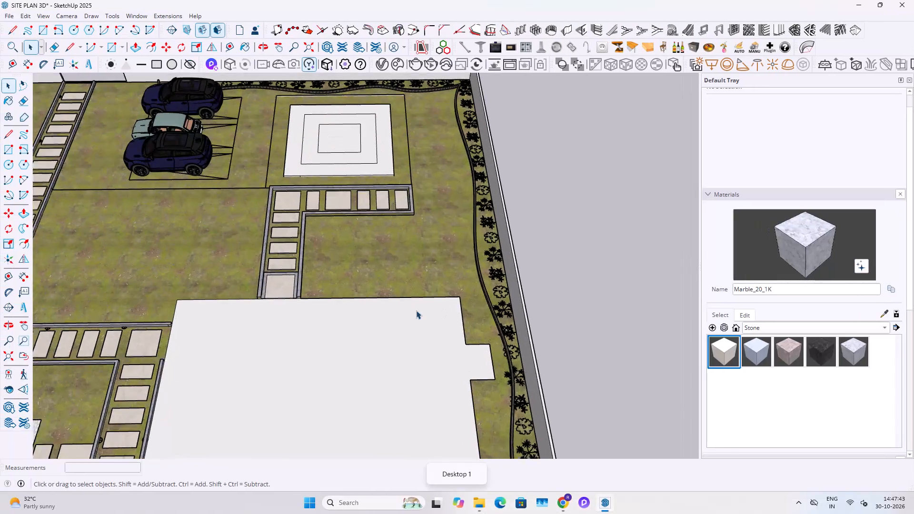
Switch to the browser, search the 3D Warehouse for FLOWER PLANTS and look through the offered models.
{"action": "left_click", "coordinate": [564, 501]}
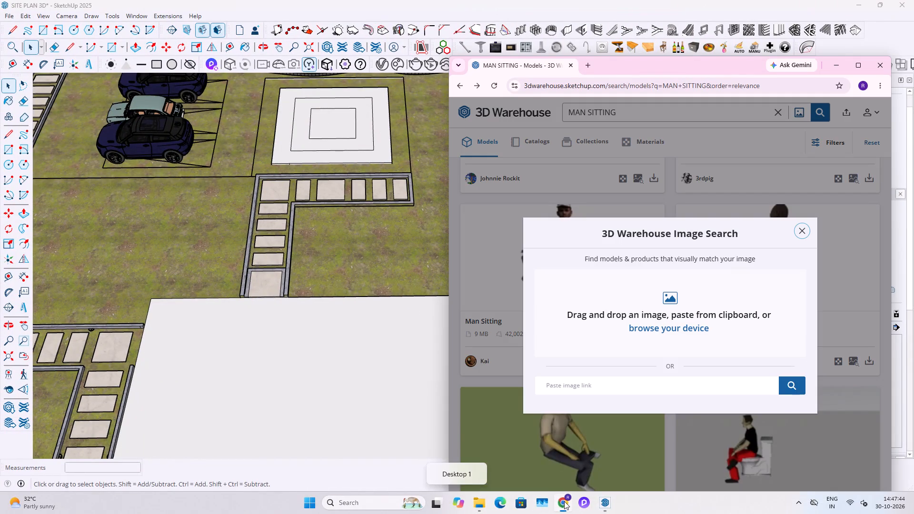
{"action": "left_click", "coordinate": [567, 104]}
{"action": "left_click", "coordinate": [608, 114]}
{"action": "left_click_drag", "start_coordinate": [622, 109], "coordinate": [547, 124]}
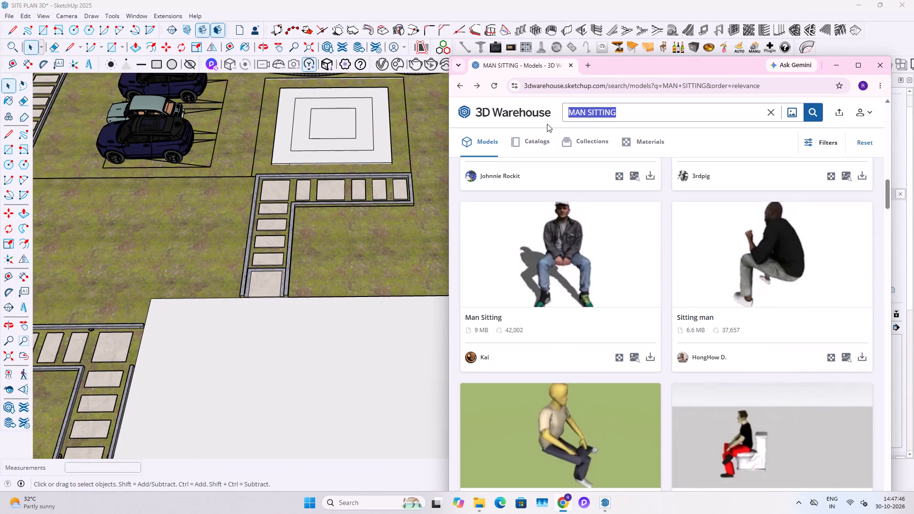
{"action": "type", "text": "FLOWER"}
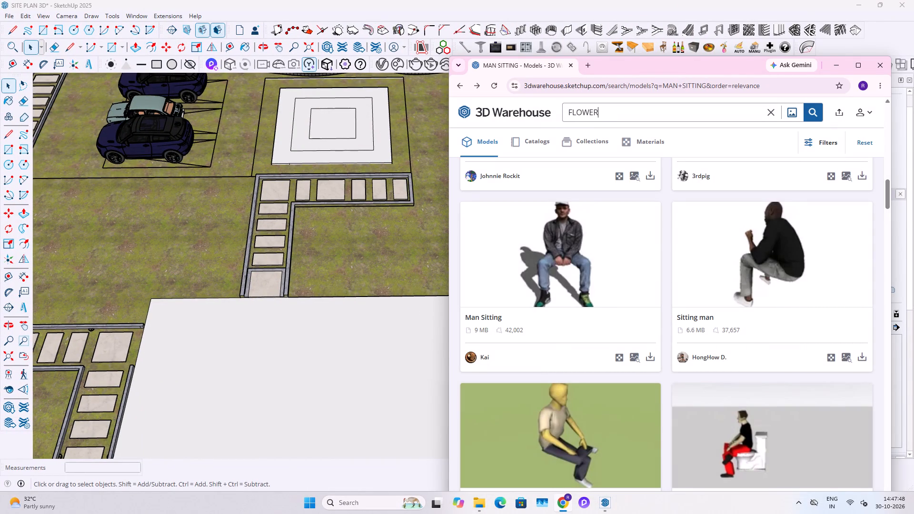
{"action": "key", "text": "space"}
{"action": "type", "text": "PLANTS"}
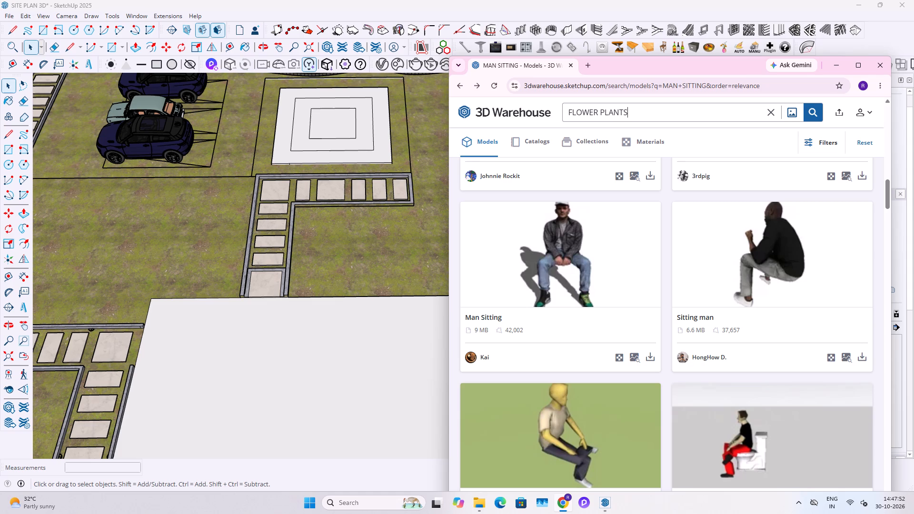
{"action": "key", "text": "Return"}
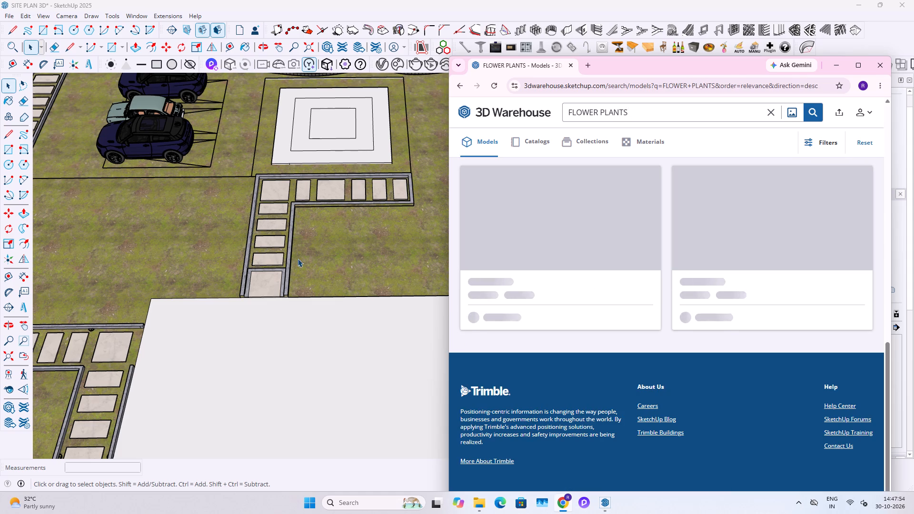
{"action": "scroll", "coordinate": [576, 326], "scroll_direction": "down", "scroll_amount": 8}
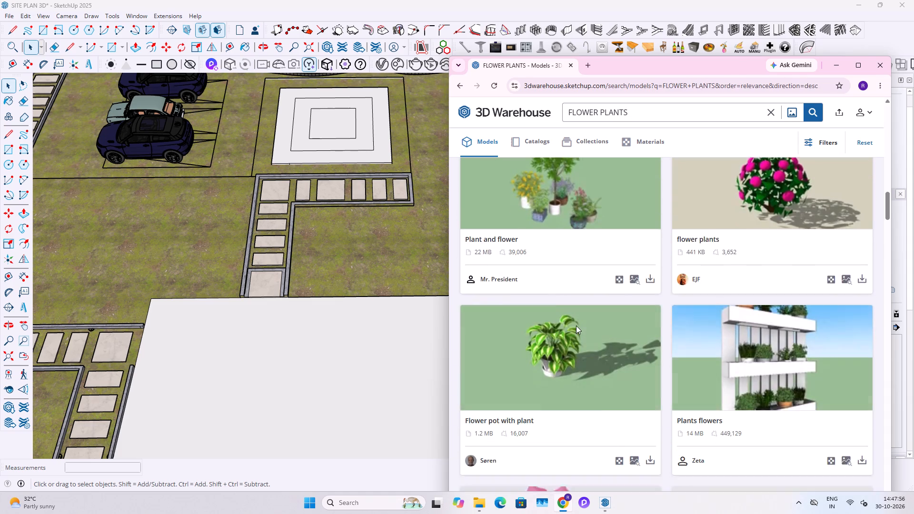
{"action": "scroll", "coordinate": [576, 326], "scroll_direction": "down", "scroll_amount": 8}
Search the 3D Warehouse for PLANTS and look through the models for a suitable plant group.
{"action": "left_click_drag", "start_coordinate": [648, 104], "coordinate": [557, 126]}
{"action": "type", "text": "PL"}
{"action": "type", "text": "ANTS"}
{"action": "key", "text": "Return"}
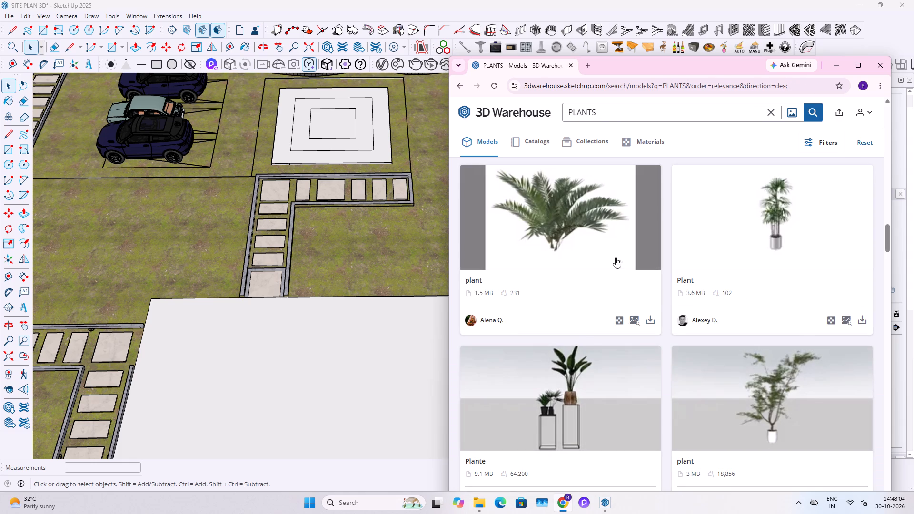
{"action": "scroll", "coordinate": [617, 271], "scroll_direction": "up", "scroll_amount": 1}
{"action": "scroll", "coordinate": [617, 271], "scroll_direction": "down", "scroll_amount": 12}
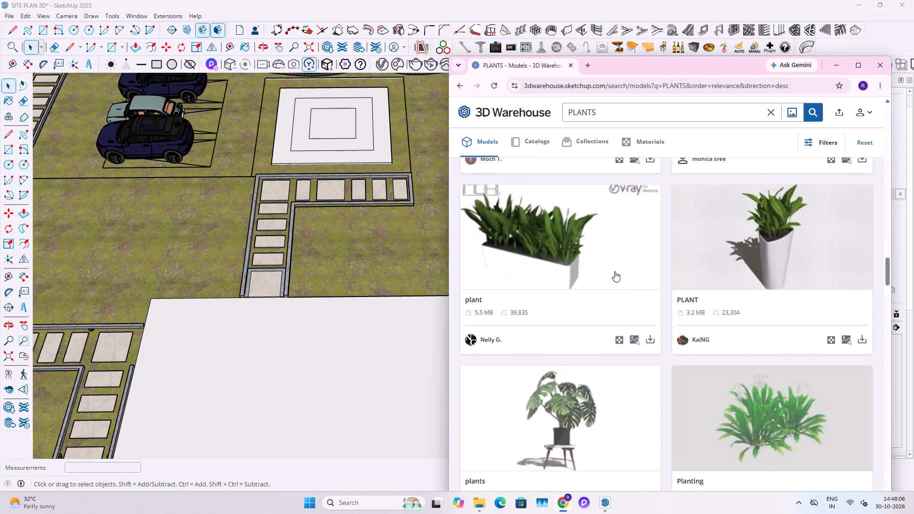
{"action": "scroll", "coordinate": [615, 271], "scroll_direction": "down", "scroll_amount": 10}
{"action": "scroll", "coordinate": [615, 271], "scroll_direction": "up", "scroll_amount": 1}
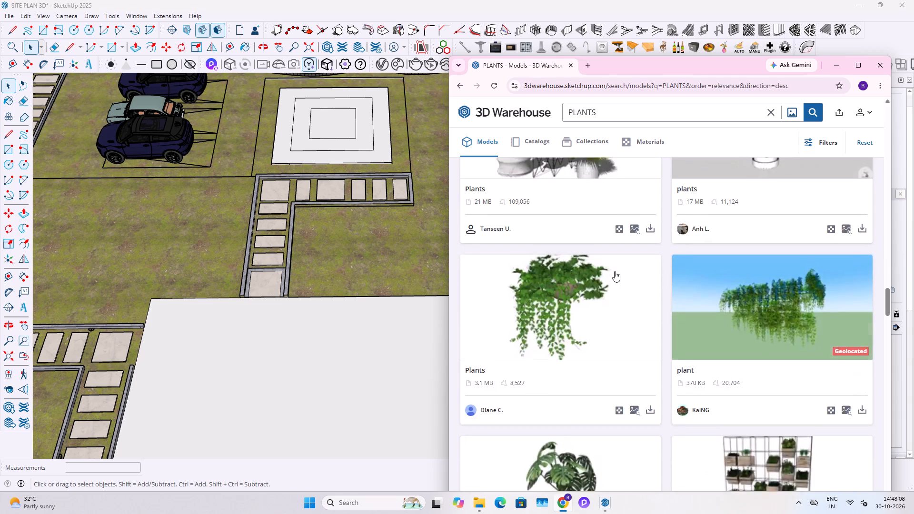
{"action": "scroll", "coordinate": [615, 271], "scroll_direction": "up", "scroll_amount": 2}
{"action": "scroll", "coordinate": [615, 271], "scroll_direction": "down", "scroll_amount": 1}
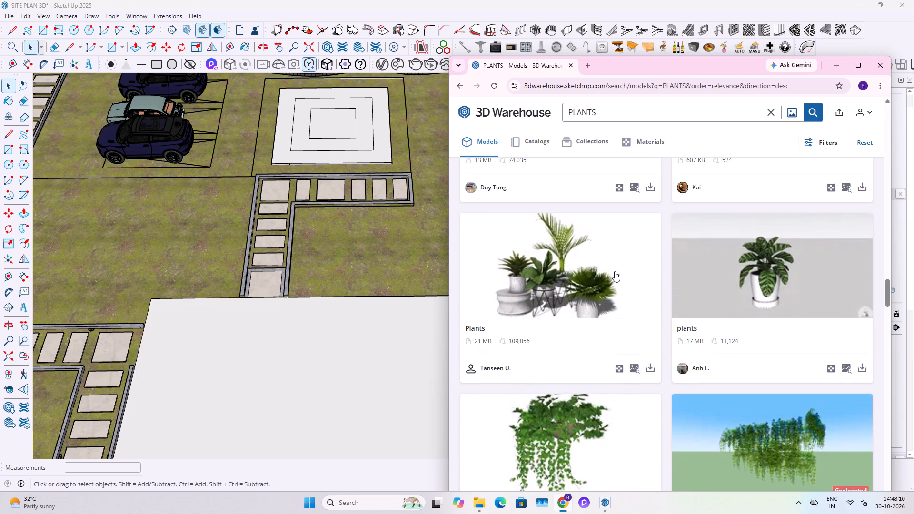
{"action": "scroll", "coordinate": [615, 271], "scroll_direction": "down", "scroll_amount": 1}
{"action": "scroll", "coordinate": [615, 271], "scroll_direction": "up", "scroll_amount": 1}
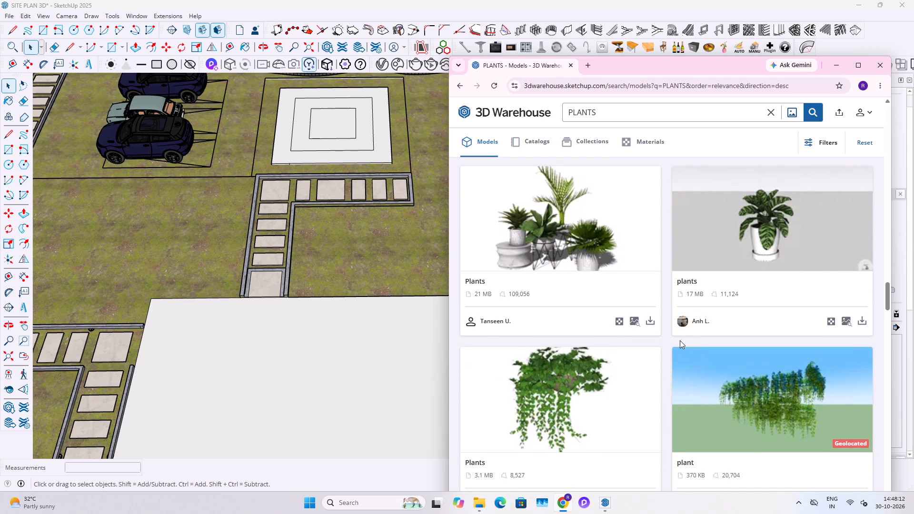
Unlock more downloads, skipping the video, and save the potted Plants group model as SketchUp file PLANT-30 in Downloads.
{"action": "left_click", "coordinate": [658, 324]}
{"action": "left_click", "coordinate": [687, 341]}
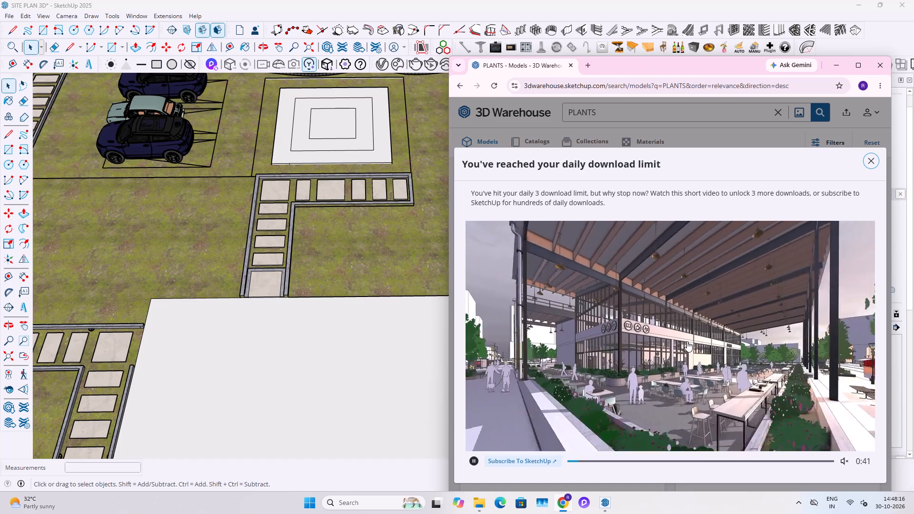
{"action": "scroll", "coordinate": [687, 341], "scroll_direction": "down", "scroll_amount": 2}
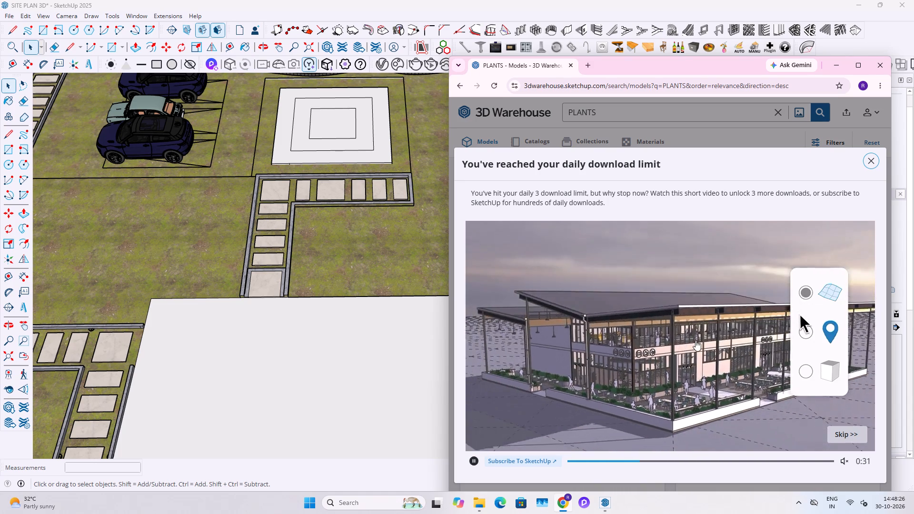
{"action": "left_click", "coordinate": [848, 440]}
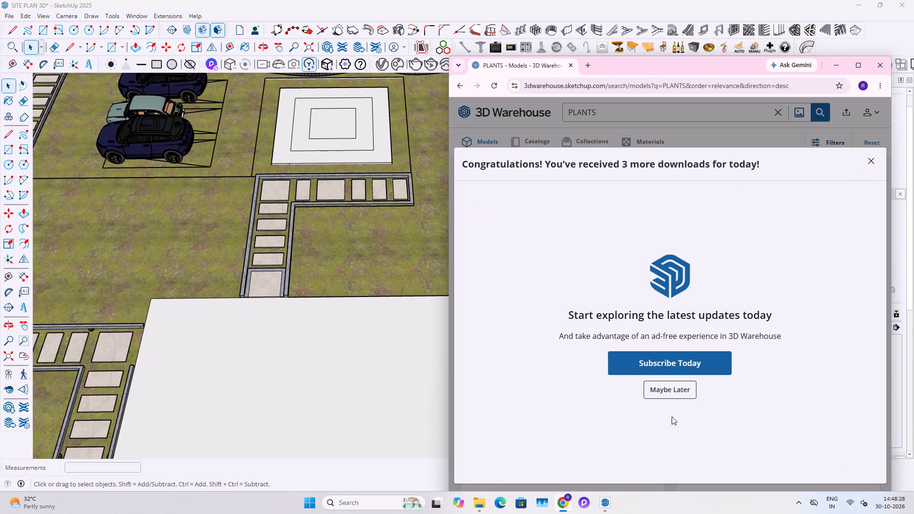
{"action": "left_click", "coordinate": [678, 395]}
{"action": "left_click", "coordinate": [653, 325]}
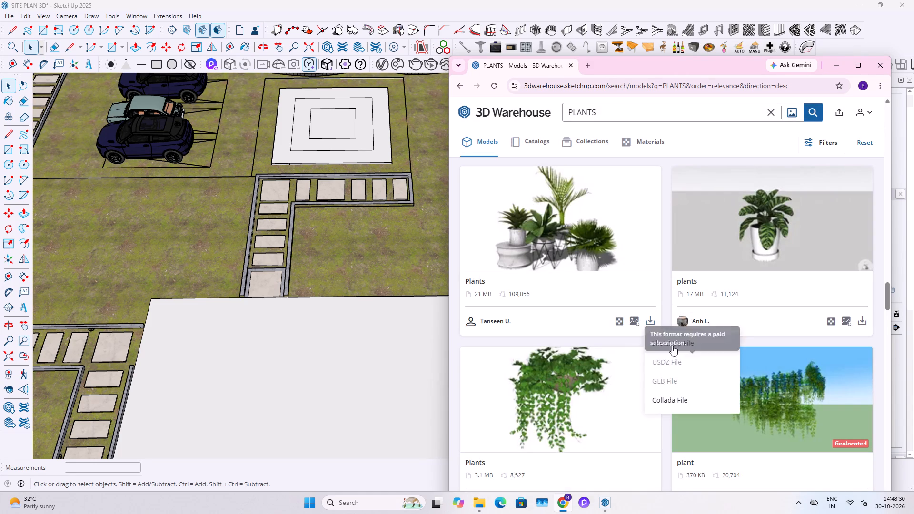
{"action": "left_click", "coordinate": [673, 345]}
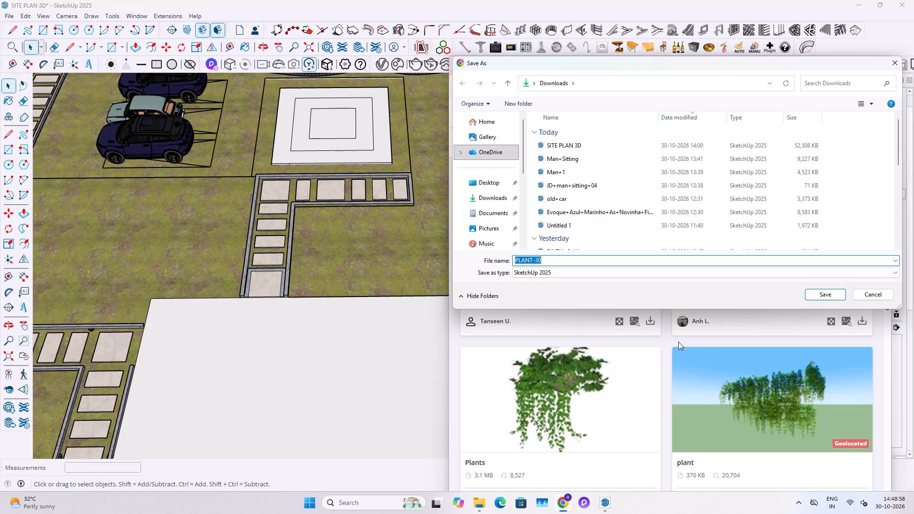
{"action": "left_click", "coordinate": [831, 295]}
Bring the downloaded PLANT-30 model into the SketchUp site plan, placing it on the white building area.
{"action": "left_click", "coordinate": [848, 85]}
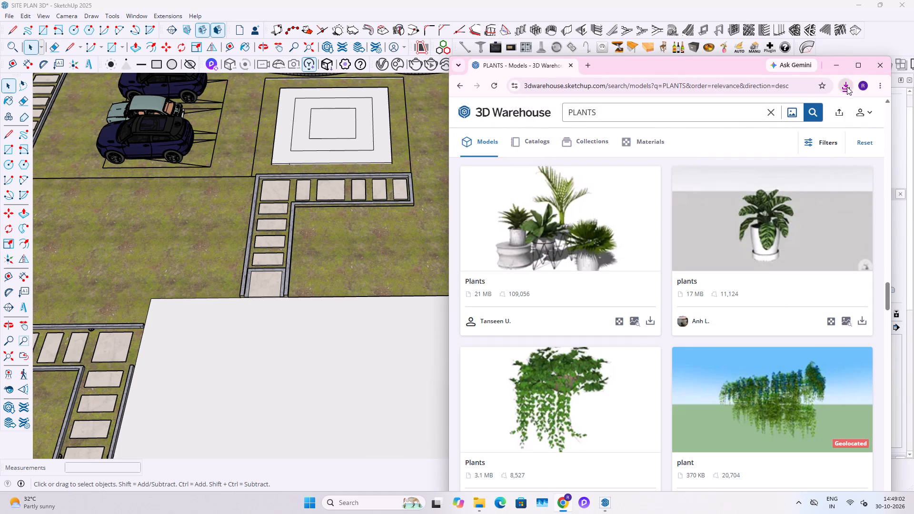
{"action": "left_click", "coordinate": [844, 90]}
{"action": "left_click_drag", "start_coordinate": [785, 129], "coordinate": [314, 425]}
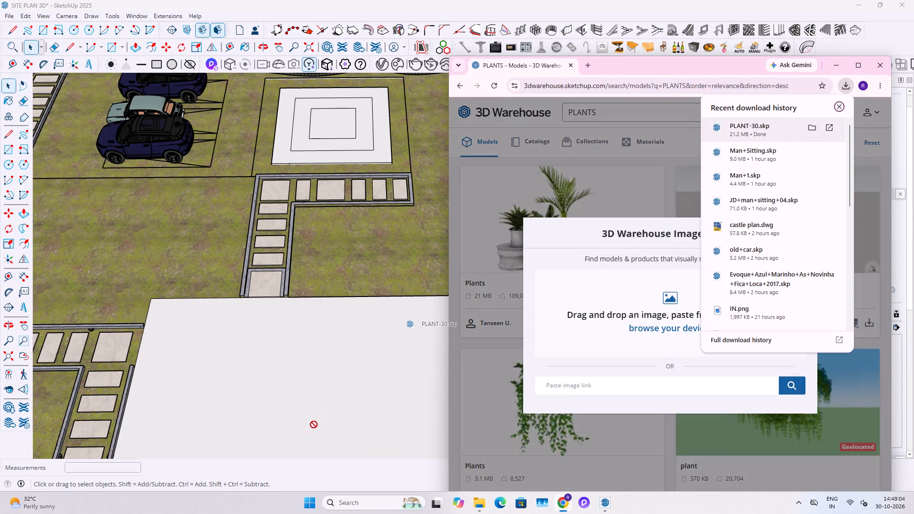
{"action": "left_click_drag", "start_coordinate": [314, 425], "coordinate": [295, 364]}
{"action": "scroll", "coordinate": [336, 333], "scroll_direction": "down", "scroll_amount": 3}
{"action": "scroll", "coordinate": [417, 347], "scroll_direction": "down", "scroll_amount": 8}
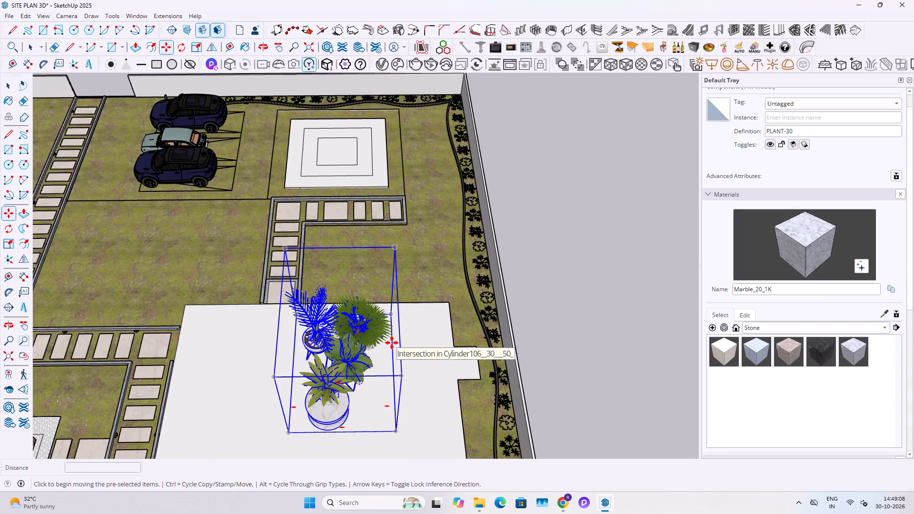
{"action": "scroll", "coordinate": [392, 343], "scroll_direction": "down", "scroll_amount": 2}
{"action": "key", "text": "space"}
{"action": "key", "text": "space"}
{"action": "left_click", "coordinate": [512, 348]}
Inside the plant component, delete the round marble stand and the white pot that stood on it.
{"action": "middle_click_drag", "start_coordinate": [404, 376], "coordinate": [611, 269]}
{"action": "scroll", "coordinate": [511, 329], "scroll_direction": "up", "scroll_amount": 8}
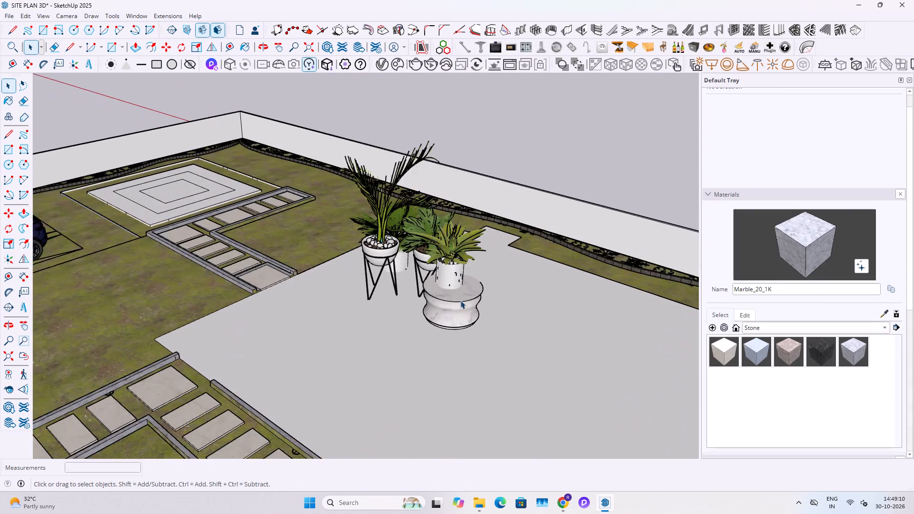
{"action": "triple_click", "coordinate": [478, 287]}
{"action": "key", "text": "Delete"}
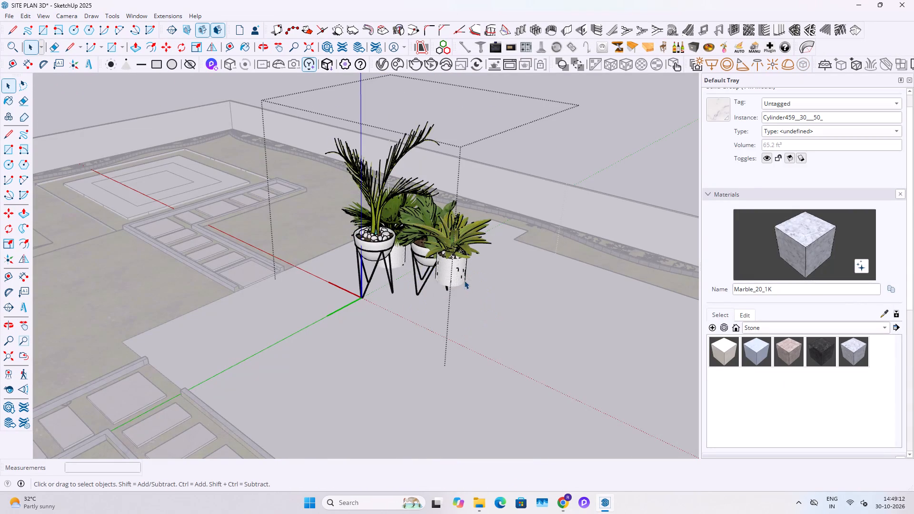
{"action": "triple_click", "coordinate": [460, 277]}
{"action": "double_click", "coordinate": [460, 277]}
{"action": "key", "text": "Delete"}
{"action": "scroll", "coordinate": [398, 251], "scroll_direction": "up", "scroll_amount": 4}
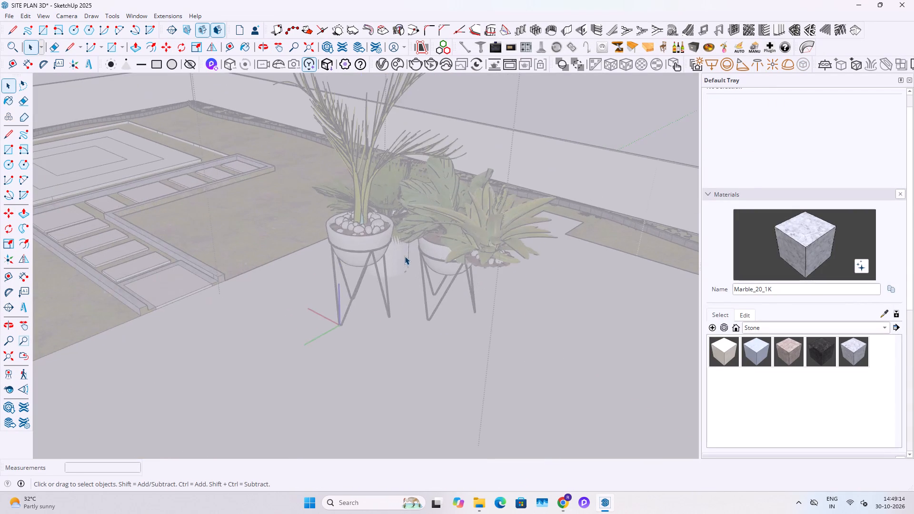
{"action": "key", "text": "Escape"}
{"action": "key", "text": "Escape"}
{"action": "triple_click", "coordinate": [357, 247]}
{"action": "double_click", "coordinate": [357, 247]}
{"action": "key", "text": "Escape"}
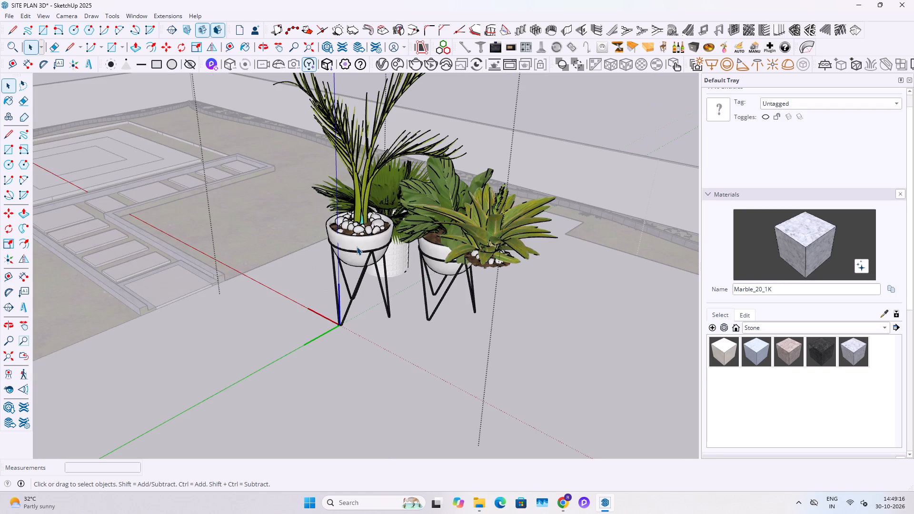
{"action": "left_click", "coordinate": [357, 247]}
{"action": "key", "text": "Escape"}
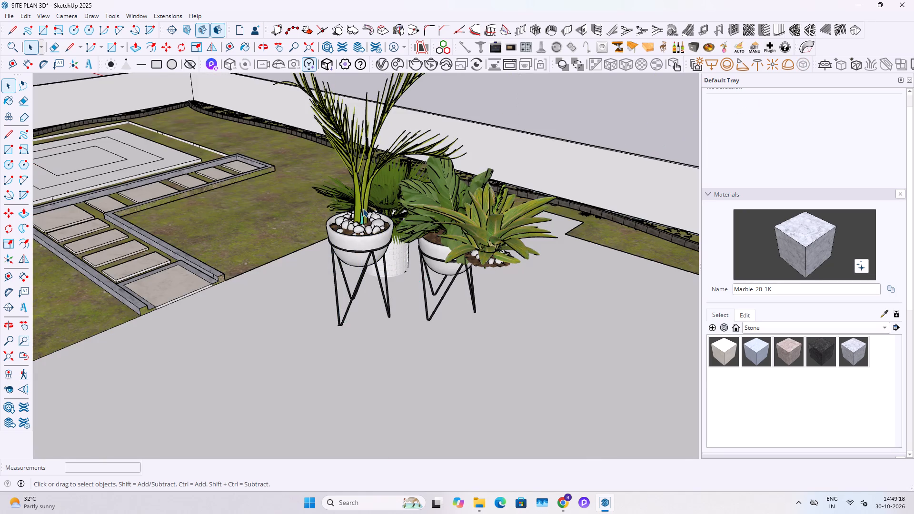
Copy the palm foliage out of the plant component and paste it separately on the white surface beside the group.
{"action": "double_click", "coordinate": [363, 208]}
{"action": "left_click", "coordinate": [363, 216]}
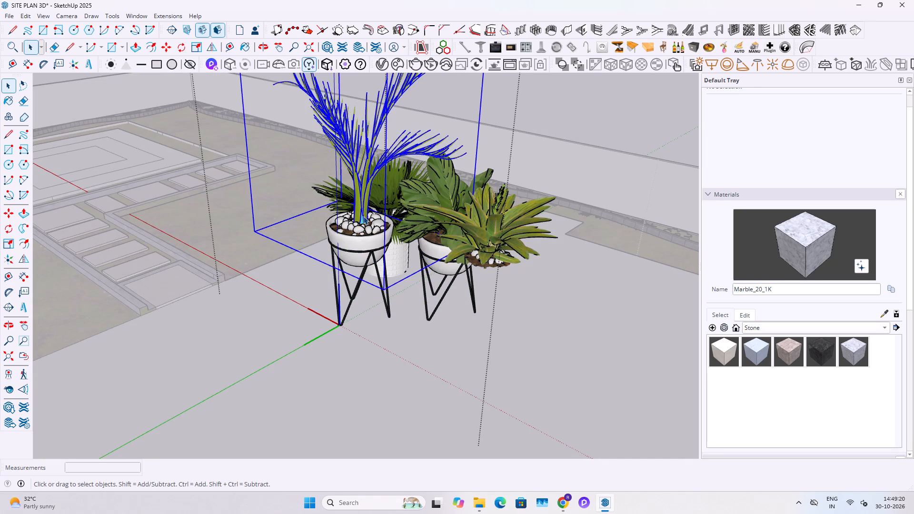
{"action": "key", "text": "ctrl+c"}
{"action": "left_click", "coordinate": [429, 371]}
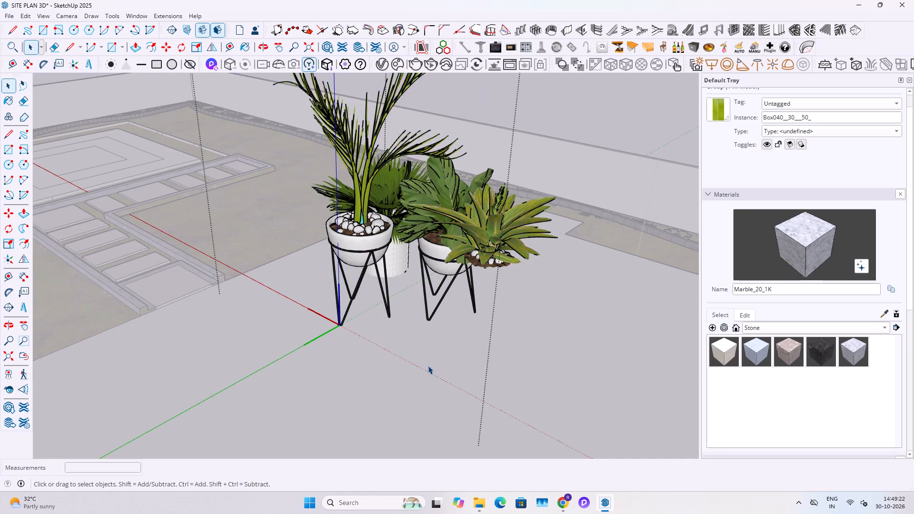
{"action": "scroll", "coordinate": [428, 366], "scroll_direction": "down", "scroll_amount": 5}
{"action": "left_click", "coordinate": [512, 351]}
{"action": "scroll", "coordinate": [512, 351], "scroll_direction": "down", "scroll_amount": 4}
{"action": "triple_click", "coordinate": [515, 354]}
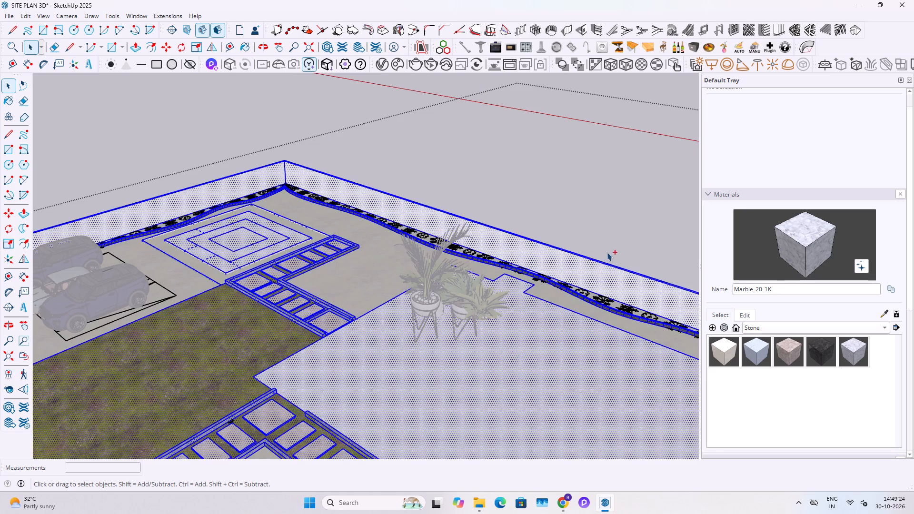
{"action": "double_click", "coordinate": [607, 252]}
{"action": "key", "text": "ctrl+v"}
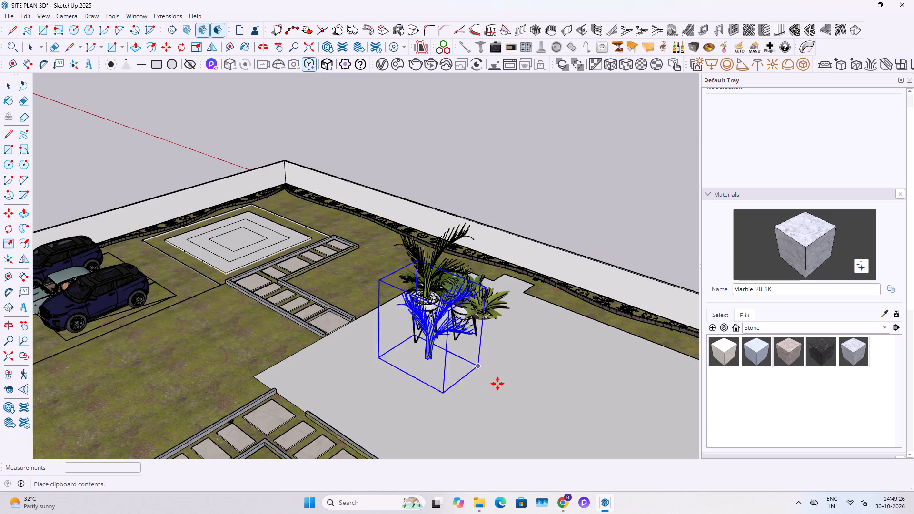
{"action": "left_click", "coordinate": [575, 381]}
{"action": "key", "text": "space"}
{"action": "key", "text": "space"}
{"action": "left_click", "coordinate": [572, 222]}
Copy the broad-leaf foliage out of the plant component and paste it separately on the white surface.
{"action": "scroll", "coordinate": [439, 307], "scroll_direction": "up", "scroll_amount": 9}
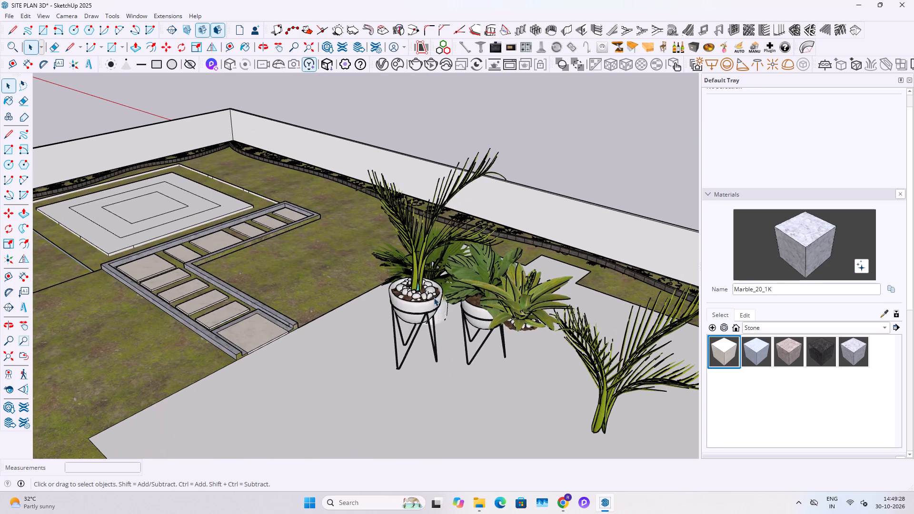
{"action": "left_click", "coordinate": [432, 291]}
{"action": "double_click", "coordinate": [475, 283]}
{"action": "double_click", "coordinate": [482, 268]}
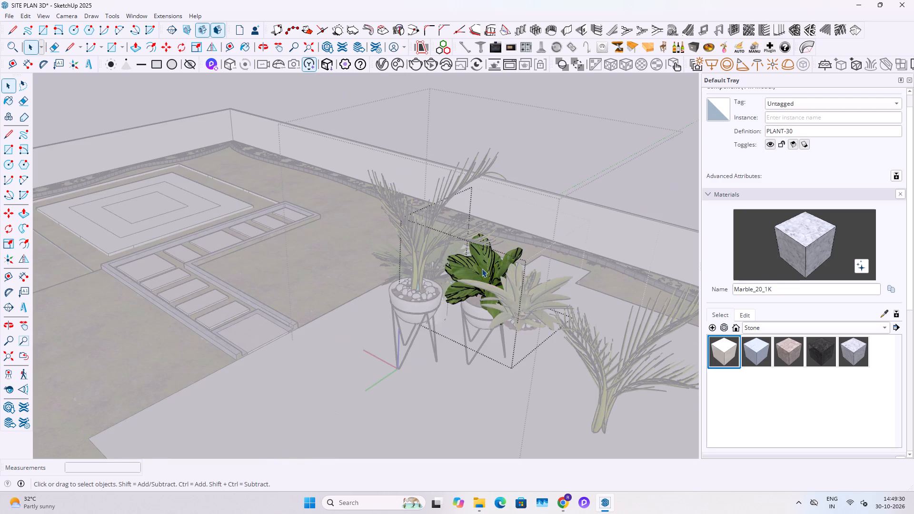
{"action": "left_click", "coordinate": [482, 268]}
{"action": "key", "text": "Escape"}
{"action": "left_click", "coordinate": [482, 268]}
{"action": "key", "text": "ctrl+c"}
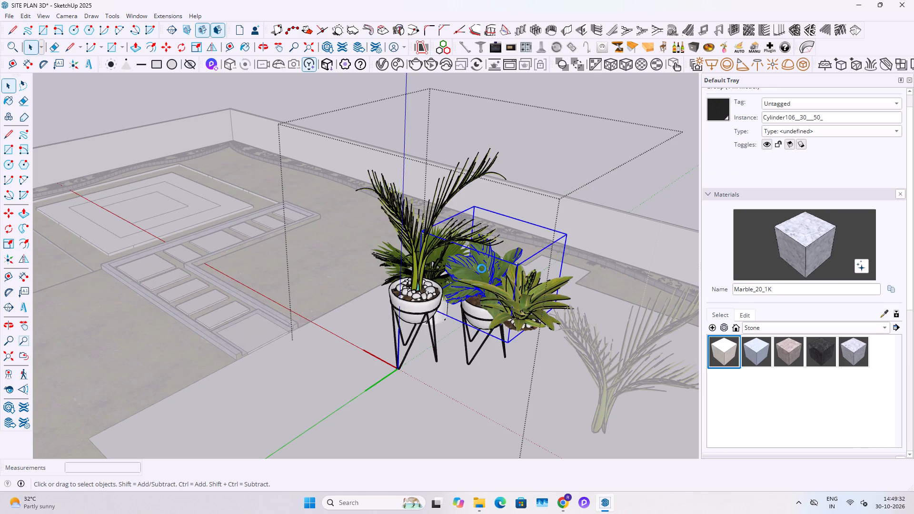
{"action": "key", "text": "Escape"}
{"action": "key", "text": "Escape"}
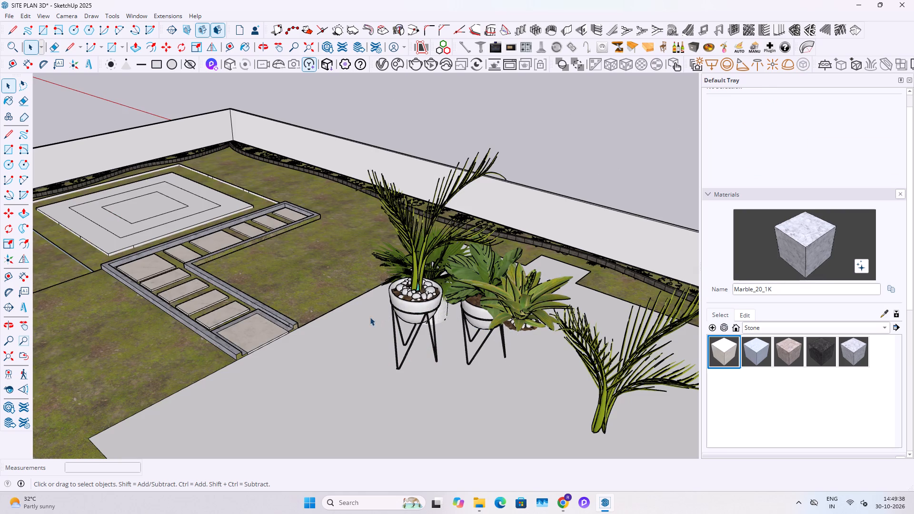
{"action": "key", "text": "Escape"}
{"action": "scroll", "coordinate": [420, 341], "scroll_direction": "down", "scroll_amount": 4}
{"action": "key", "text": "ctrl+v"}
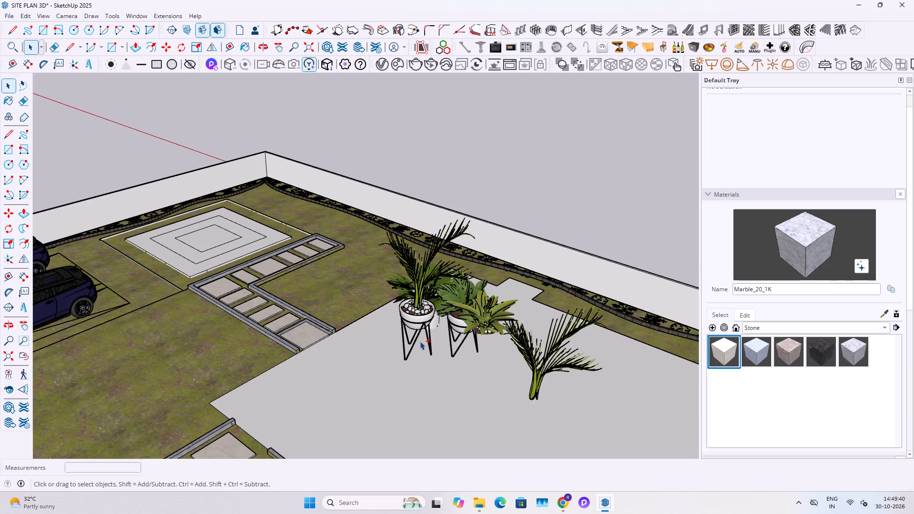
{"action": "left_click", "coordinate": [384, 386]}
{"action": "key", "text": "space"}
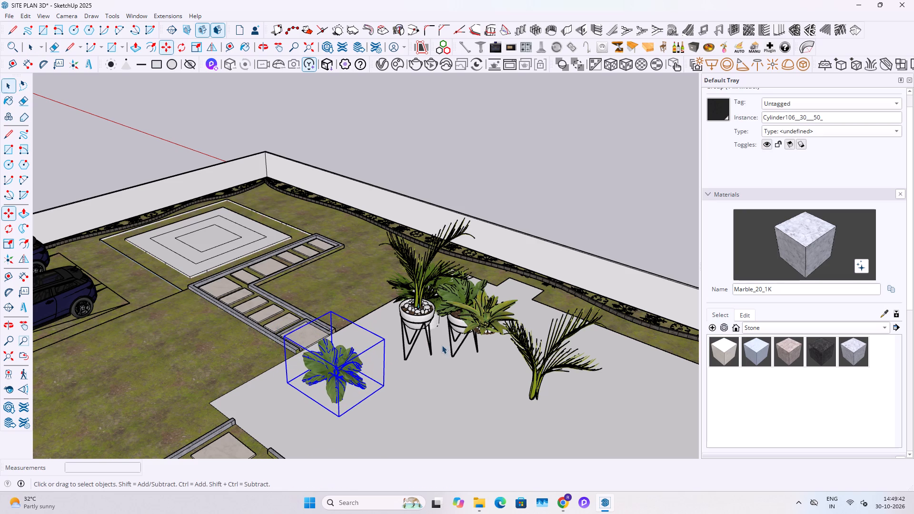
{"action": "key", "text": "space"}
{"action": "key", "text": "space"}
Move the PLANT-30 component from the white building area onto the lawn between the stone seating and the gazebo.
{"action": "left_click", "coordinate": [399, 325]}
{"action": "scroll", "coordinate": [403, 325], "scroll_direction": "up", "scroll_amount": 3}
{"action": "left_click", "coordinate": [424, 314]}
{"action": "middle_click_drag", "start_coordinate": [423, 320], "coordinate": [444, 376]}
{"action": "scroll", "coordinate": [445, 378], "scroll_direction": "down", "scroll_amount": 5}
{"action": "key", "text": "m"}
{"action": "left_click", "coordinate": [418, 359]}
{"action": "scroll", "coordinate": [501, 255], "scroll_direction": "down", "scroll_amount": 9}
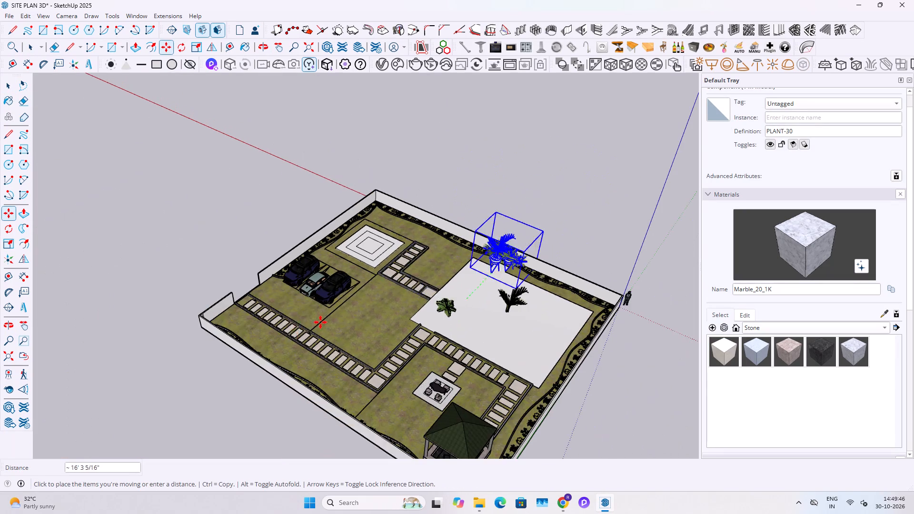
{"action": "middle_click_drag", "start_coordinate": [293, 331], "coordinate": [636, 345]}
{"action": "scroll", "coordinate": [542, 308], "scroll_direction": "up", "scroll_amount": 16}
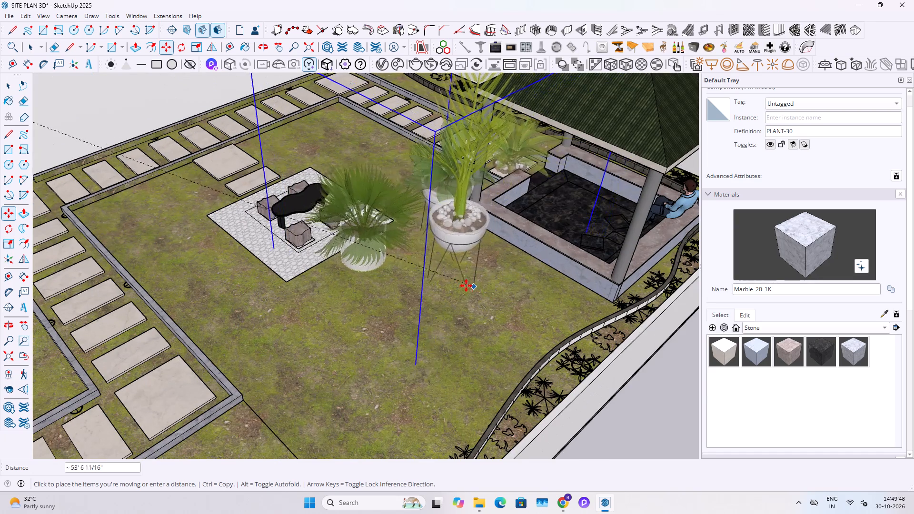
{"action": "left_click", "coordinate": [457, 285]}
{"action": "key", "text": "space"}
Explode the PLANT-30 component so that its plants, pots and stands become separate objects.
{"action": "left_click", "coordinate": [456, 239]}
{"action": "key", "text": "space"}
{"action": "double_click", "coordinate": [456, 239]}
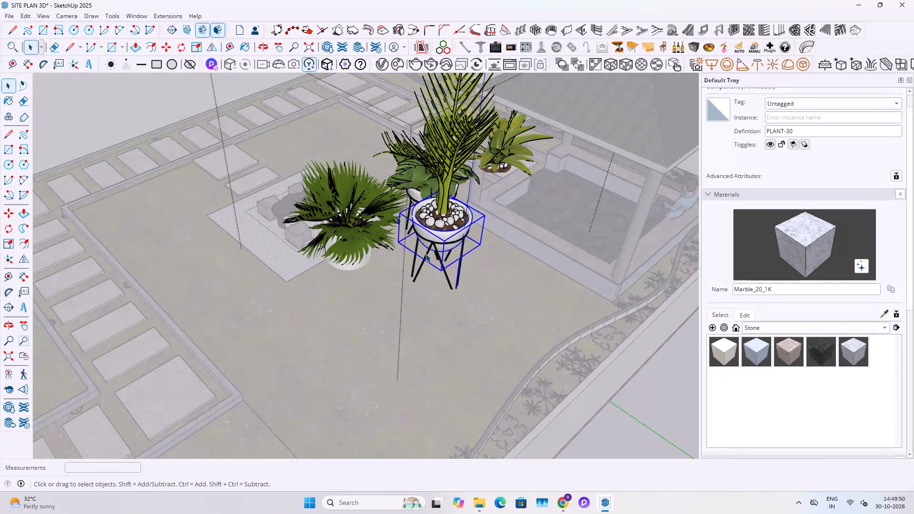
{"action": "key", "text": "Escape"}
{"action": "left_click", "coordinate": [450, 205]}
{"action": "scroll", "coordinate": [438, 232], "scroll_direction": "up", "scroll_amount": 3}
{"action": "double_click", "coordinate": [438, 232]}
{"action": "key", "text": "Escape"}
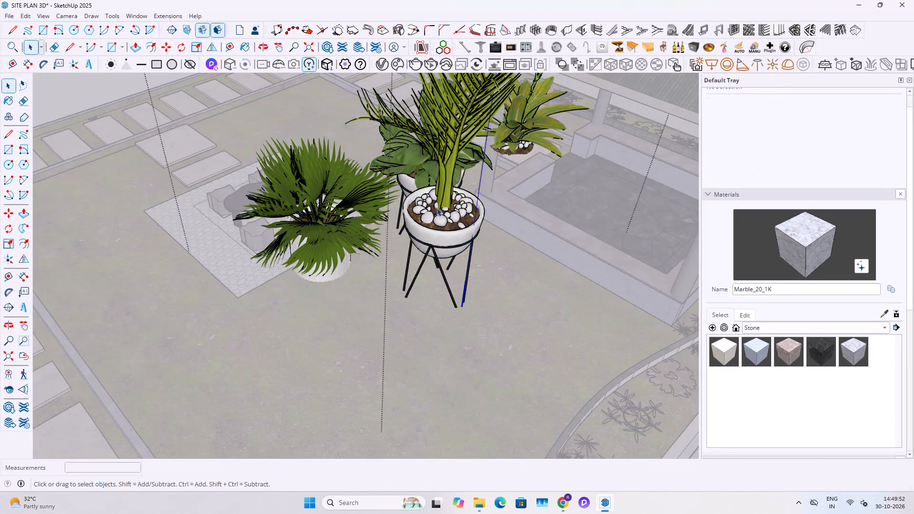
{"action": "left_click", "coordinate": [439, 205]}
{"action": "right_click", "coordinate": [439, 205]}
{"action": "left_click", "coordinate": [467, 281]}
Group the tall palm together with its pebbles, white pot and black metal stand.
{"action": "left_click", "coordinate": [458, 231]}
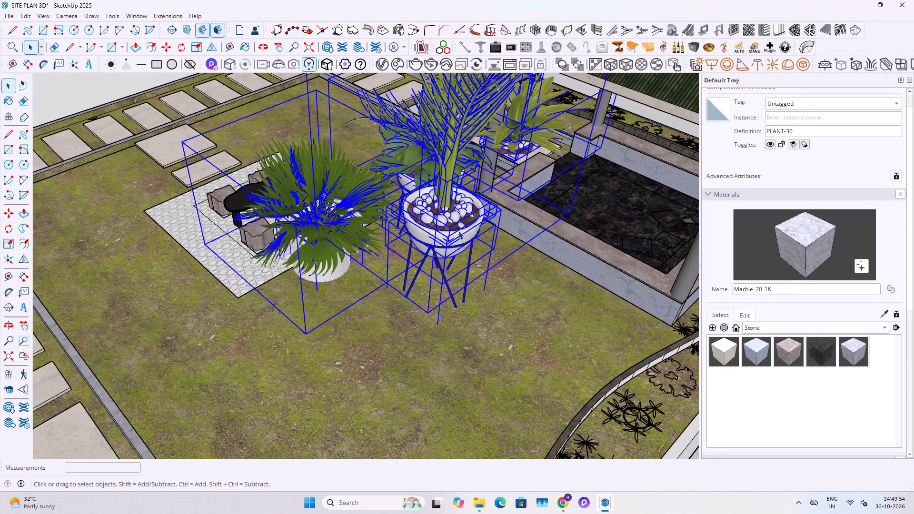
{"action": "middle_click_drag", "start_coordinate": [457, 231], "coordinate": [457, 320]}
{"action": "scroll", "coordinate": [448, 267], "scroll_direction": "up", "scroll_amount": 3}
{"action": "left_click", "coordinate": [444, 266], "text": "ctrl"}
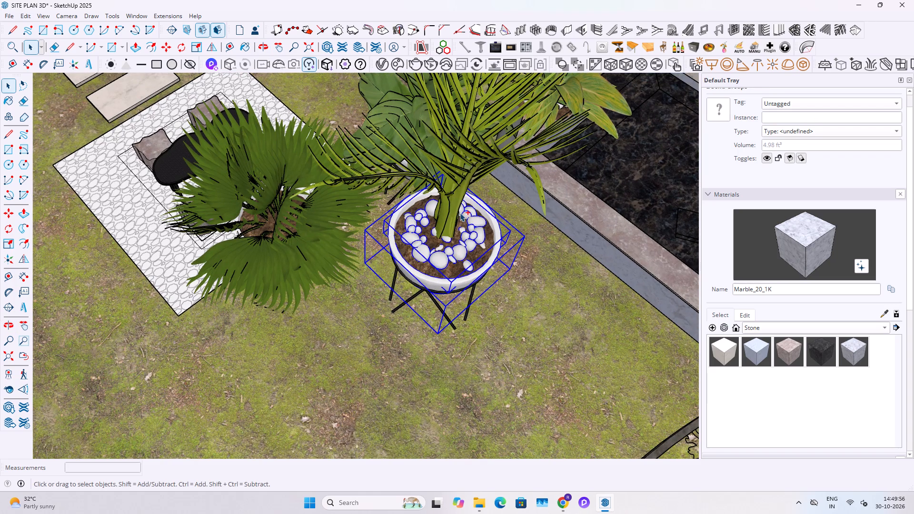
{"action": "left_click", "coordinate": [453, 210], "text": "ctrl"}
{"action": "middle_click_drag", "start_coordinate": [427, 260], "coordinate": [517, 184]}
{"action": "scroll", "coordinate": [455, 243], "scroll_direction": "up", "scroll_amount": 3}
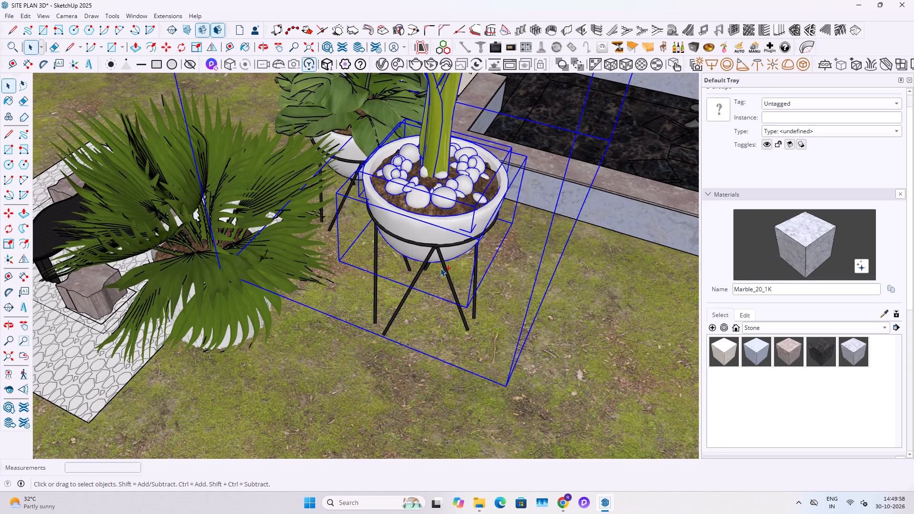
{"action": "left_click", "coordinate": [447, 263], "text": "ctrl"}
{"action": "scroll", "coordinate": [427, 277], "scroll_direction": "down", "scroll_amount": 4}
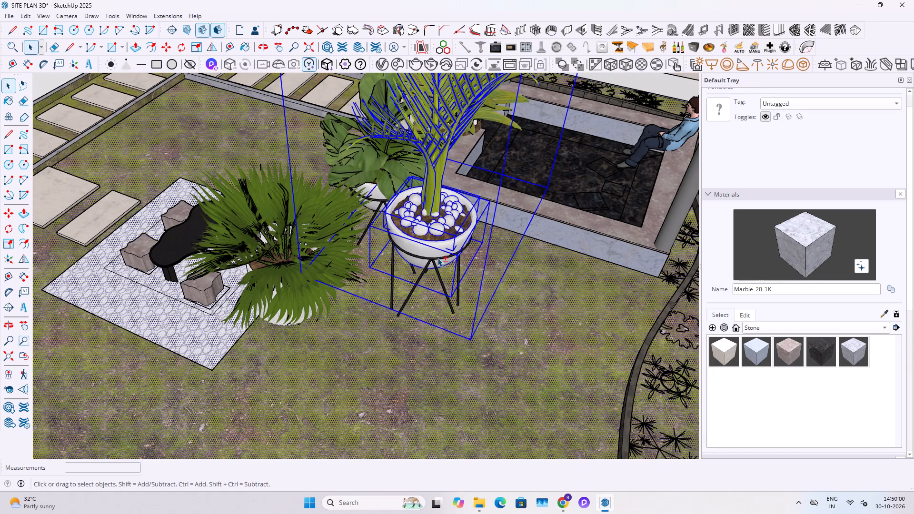
{"action": "left_click", "coordinate": [434, 260], "text": "ctrl"}
{"action": "left_click", "coordinate": [499, 357], "text": "shift"}
{"action": "scroll", "coordinate": [432, 335], "scroll_direction": "down", "scroll_amount": 3}
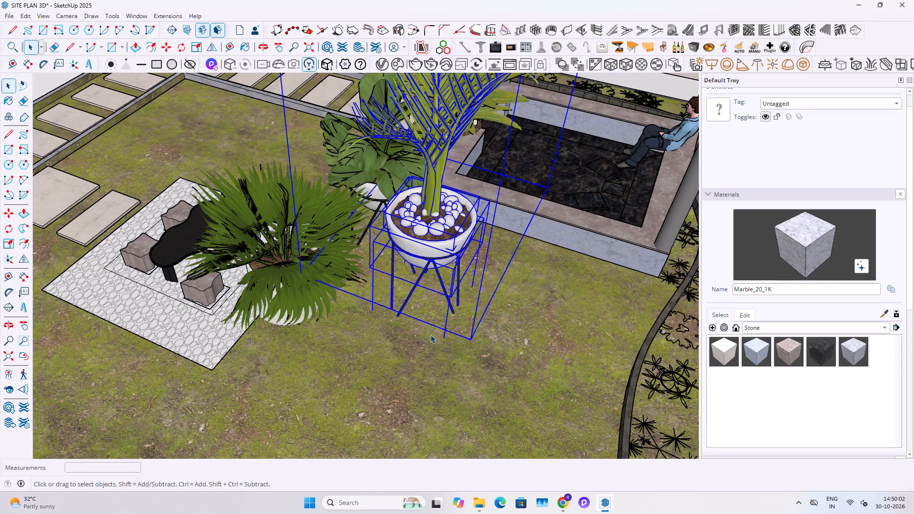
{"action": "scroll", "coordinate": [430, 335], "scroll_direction": "down", "scroll_amount": 1}
{"action": "middle_click_drag", "start_coordinate": [424, 287], "coordinate": [661, 321], "text": "shift"}
{"action": "scroll", "coordinate": [489, 309], "scroll_direction": "up", "scroll_amount": 4}
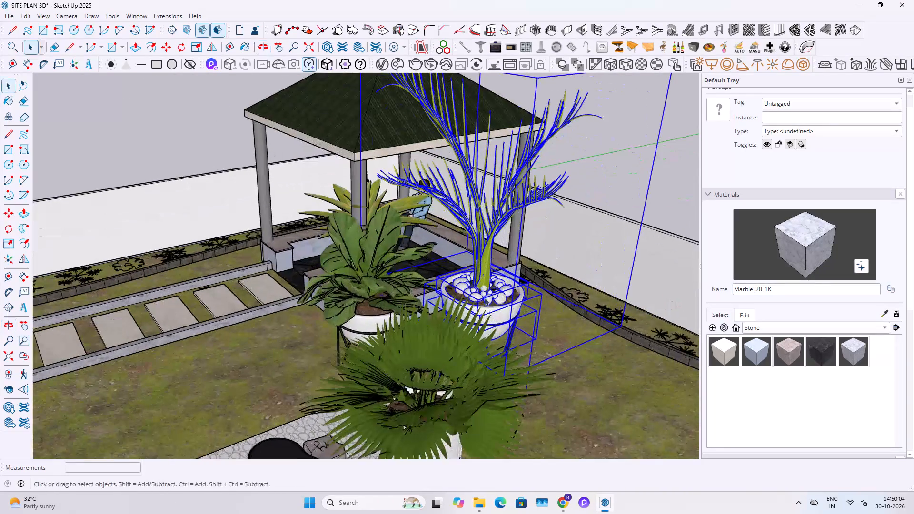
{"action": "right_click", "coordinate": [487, 295]}
{"action": "left_click", "coordinate": [517, 398]}
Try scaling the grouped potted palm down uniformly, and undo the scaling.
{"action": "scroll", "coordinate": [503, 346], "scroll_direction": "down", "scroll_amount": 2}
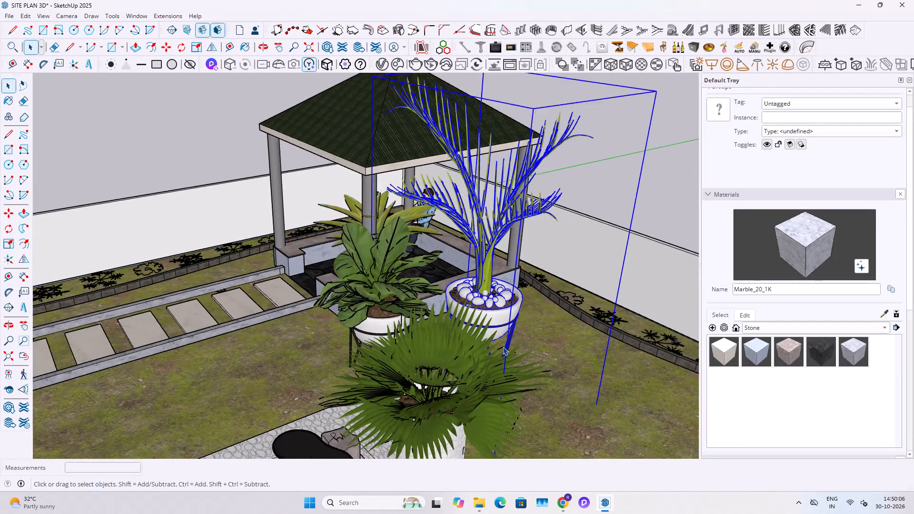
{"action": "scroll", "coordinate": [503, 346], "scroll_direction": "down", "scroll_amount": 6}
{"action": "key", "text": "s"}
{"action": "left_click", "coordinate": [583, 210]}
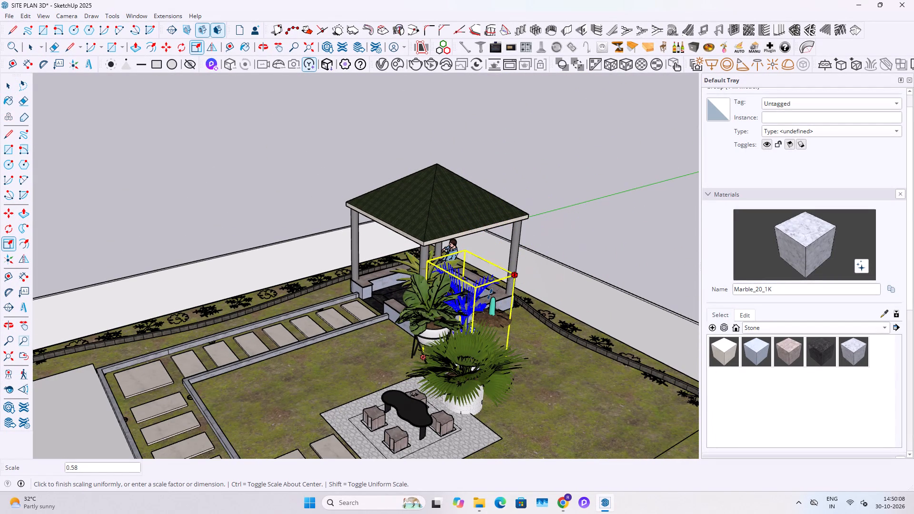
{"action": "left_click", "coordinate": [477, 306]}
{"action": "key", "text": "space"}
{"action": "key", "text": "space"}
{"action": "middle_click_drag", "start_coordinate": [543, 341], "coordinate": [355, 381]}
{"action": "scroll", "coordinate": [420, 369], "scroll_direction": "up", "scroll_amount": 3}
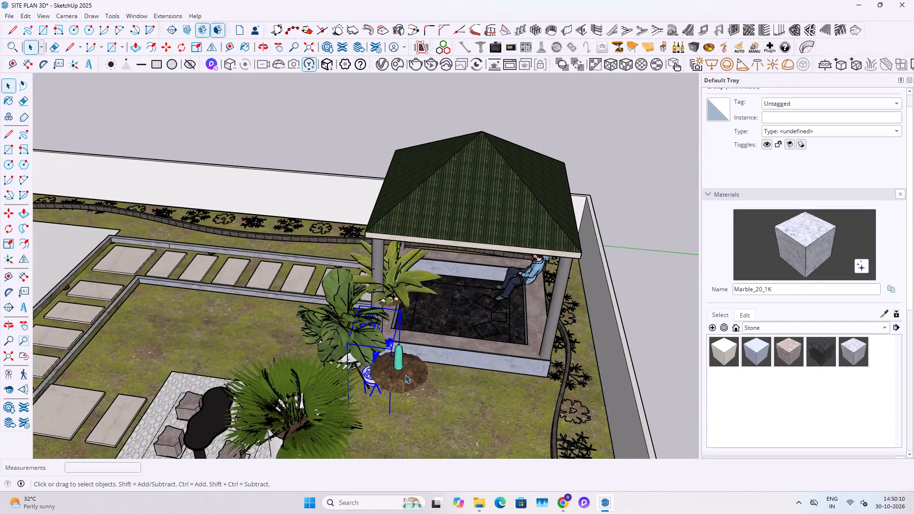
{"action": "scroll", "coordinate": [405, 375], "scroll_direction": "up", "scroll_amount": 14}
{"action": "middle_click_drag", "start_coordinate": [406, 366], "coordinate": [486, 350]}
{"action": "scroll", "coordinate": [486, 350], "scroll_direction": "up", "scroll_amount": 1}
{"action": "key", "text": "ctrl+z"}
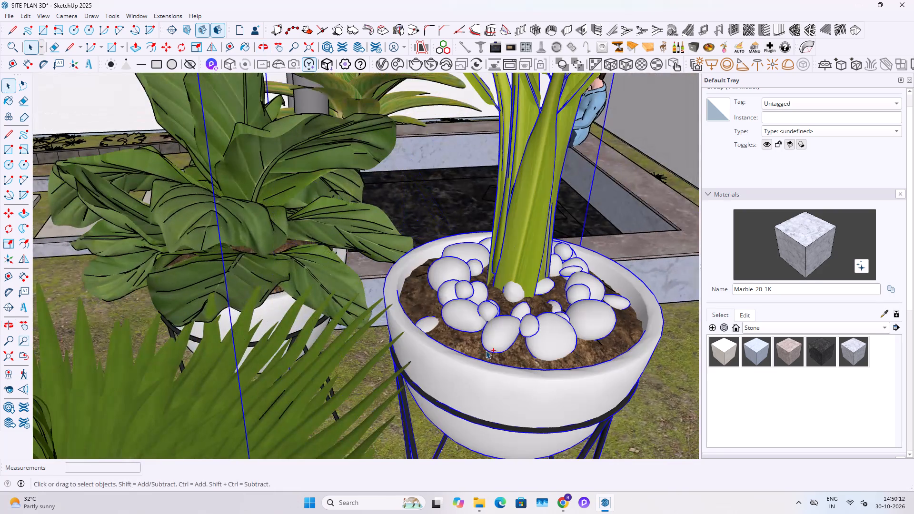
Add the pot's soil and the small piece at the palm's base to the potted palm in one new group.
{"action": "scroll", "coordinate": [477, 322], "scroll_direction": "down", "scroll_amount": 3}
{"action": "left_click", "coordinate": [511, 348], "text": "ctrl"}
{"action": "middle_click_drag", "start_coordinate": [513, 346], "coordinate": [508, 355]}
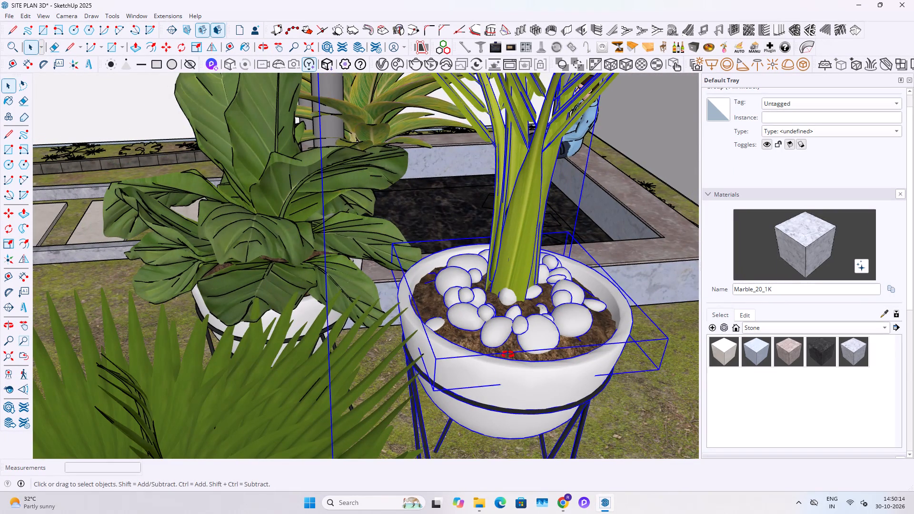
{"action": "middle_click_drag", "start_coordinate": [508, 355], "coordinate": [476, 389]}
{"action": "middle_click_drag", "start_coordinate": [484, 326], "coordinate": [418, 391], "text": "ctrl"}
{"action": "middle_click_drag", "start_coordinate": [446, 347], "coordinate": [429, 434], "text": "ctrl"}
{"action": "scroll", "coordinate": [372, 434], "scroll_direction": "up", "scroll_amount": 4, "text": "ctrl"}
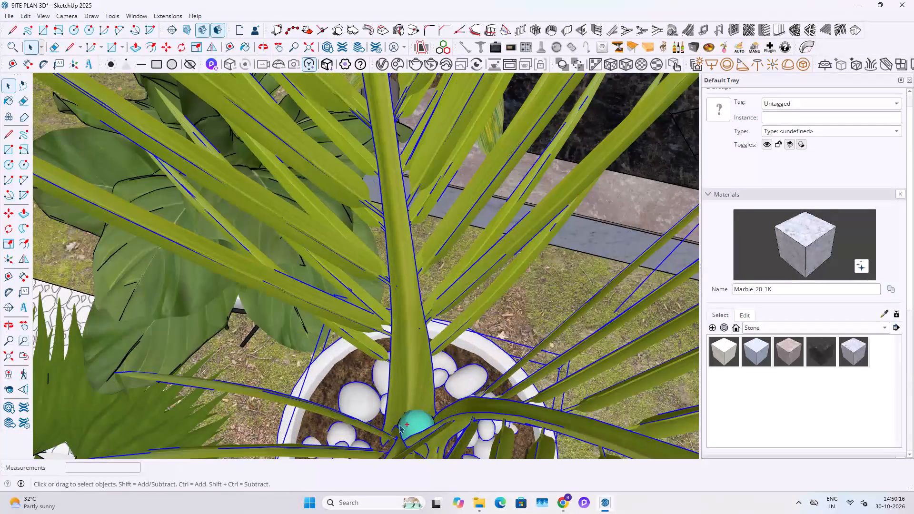
{"action": "scroll", "coordinate": [399, 425], "scroll_direction": "up", "scroll_amount": 3, "text": "ctrl"}
{"action": "left_click", "coordinate": [401, 424], "text": "ctrl"}
{"action": "right_click", "coordinate": [401, 424]}
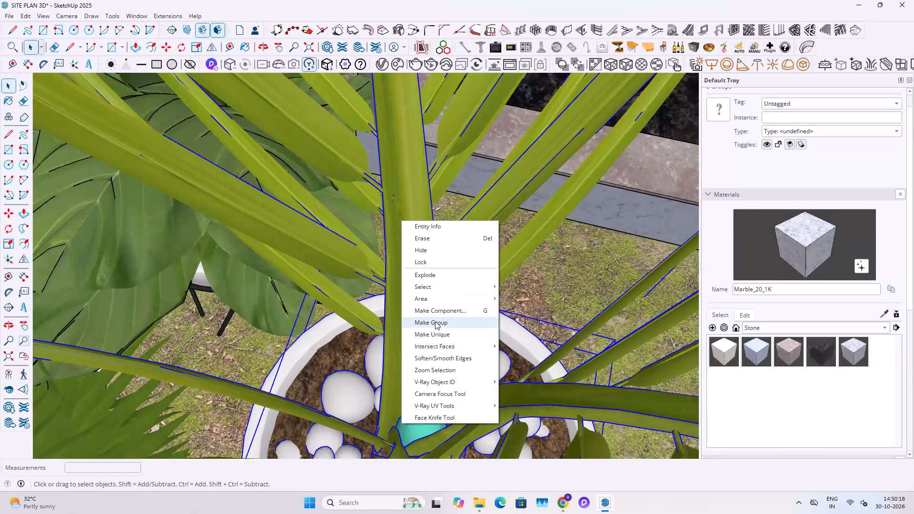
{"action": "left_click", "coordinate": [435, 321]}
Scale the complete potted palm group down uniformly from its upper corner.
{"action": "scroll", "coordinate": [468, 371], "scroll_direction": "down", "scroll_amount": 20}
{"action": "scroll", "coordinate": [468, 371], "scroll_direction": "down", "scroll_amount": 6}
{"action": "middle_click_drag", "start_coordinate": [477, 381], "coordinate": [510, 327]}
{"action": "key", "text": "s"}
{"action": "scroll", "coordinate": [514, 320], "scroll_direction": "down", "scroll_amount": 2}
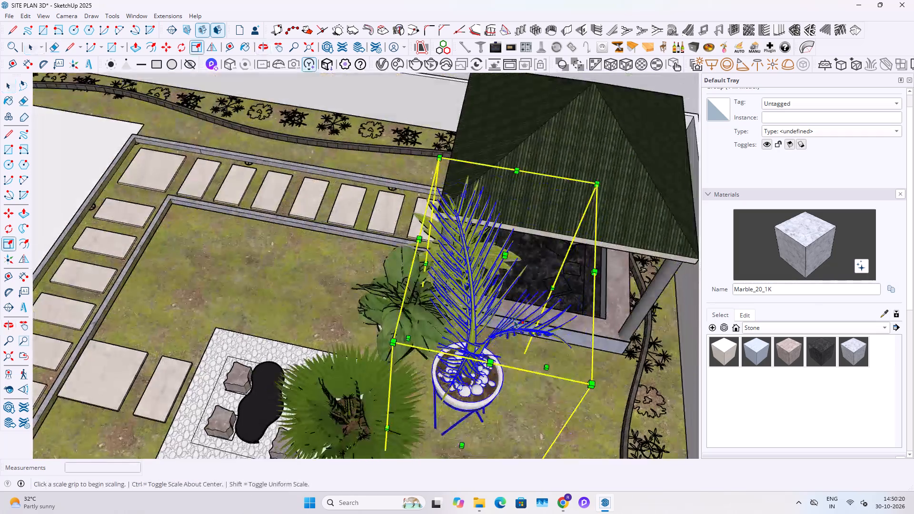
{"action": "scroll", "coordinate": [514, 320], "scroll_direction": "down", "scroll_amount": 3}
{"action": "left_click", "coordinate": [570, 237]}
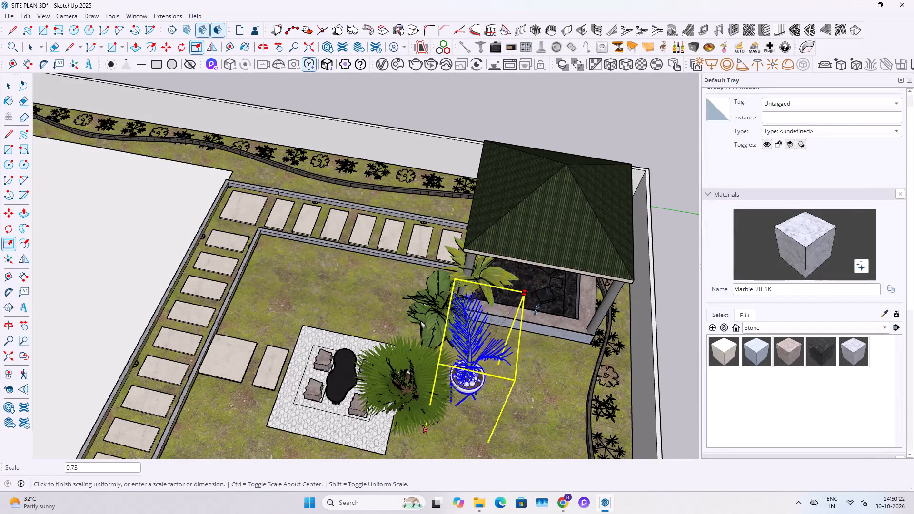
{"action": "left_click", "coordinate": [521, 350]}
{"action": "key", "text": "space"}
{"action": "key", "text": "space"}
Move the potted palm group to the stepping-stone path in front of the gazebo entrance.
{"action": "middle_click_drag", "start_coordinate": [423, 422], "coordinate": [423, 300]}
{"action": "scroll", "coordinate": [434, 322], "scroll_direction": "down", "scroll_amount": 1}
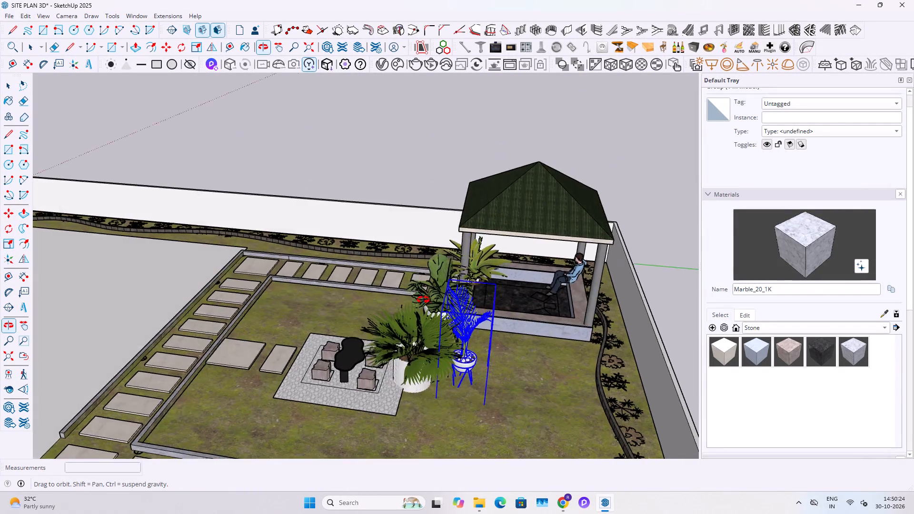
{"action": "middle_click_drag", "start_coordinate": [423, 300], "coordinate": [417, 286]}
{"action": "scroll", "coordinate": [480, 405], "scroll_direction": "up", "scroll_amount": 13}
{"action": "key", "text": "m"}
{"action": "left_click", "coordinate": [435, 403]}
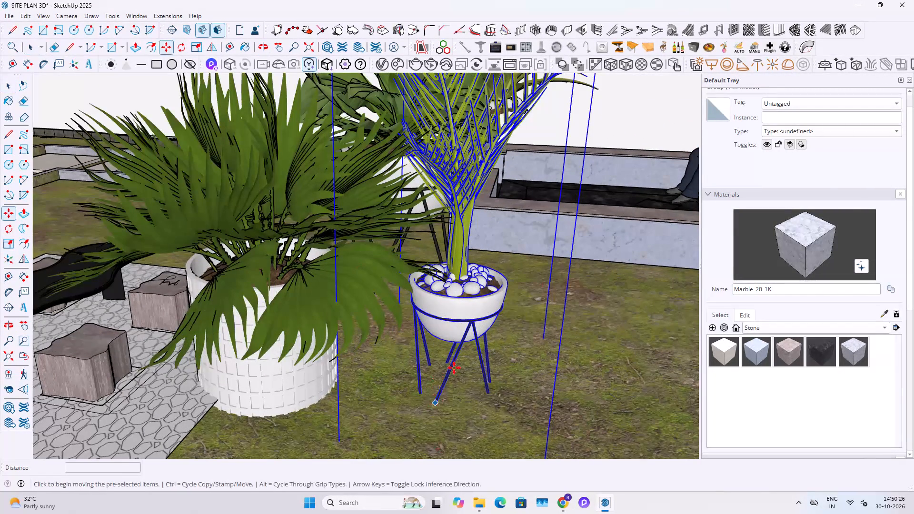
{"action": "scroll", "coordinate": [574, 328], "scroll_direction": "down", "scroll_amount": 10}
{"action": "middle_click_drag", "start_coordinate": [307, 286], "coordinate": [641, 368]}
{"action": "scroll", "coordinate": [303, 190], "scroll_direction": "up", "scroll_amount": 11}
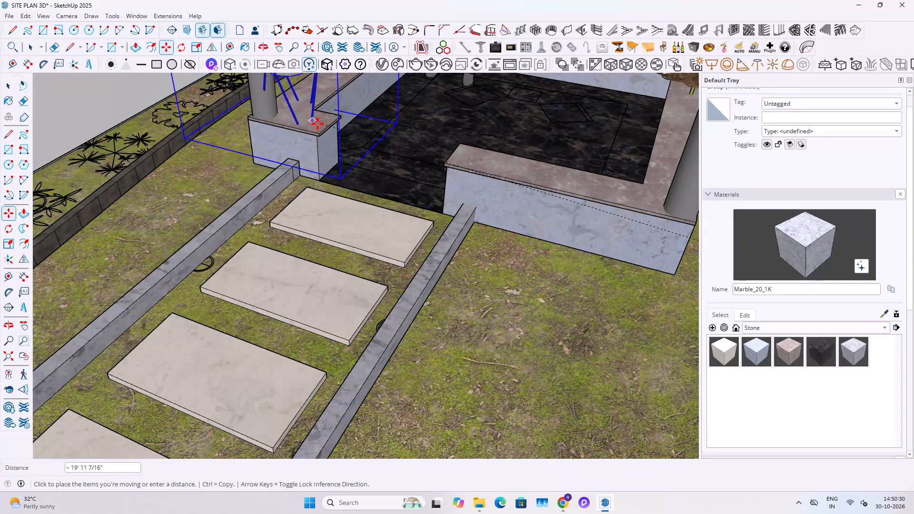
{"action": "left_click", "coordinate": [287, 258]}
{"action": "key", "text": "space"}
Scale the potted palm group down uniformly once more so it suits the gazebo seating.
{"action": "scroll", "coordinate": [286, 274], "scroll_direction": "down", "scroll_amount": 6}
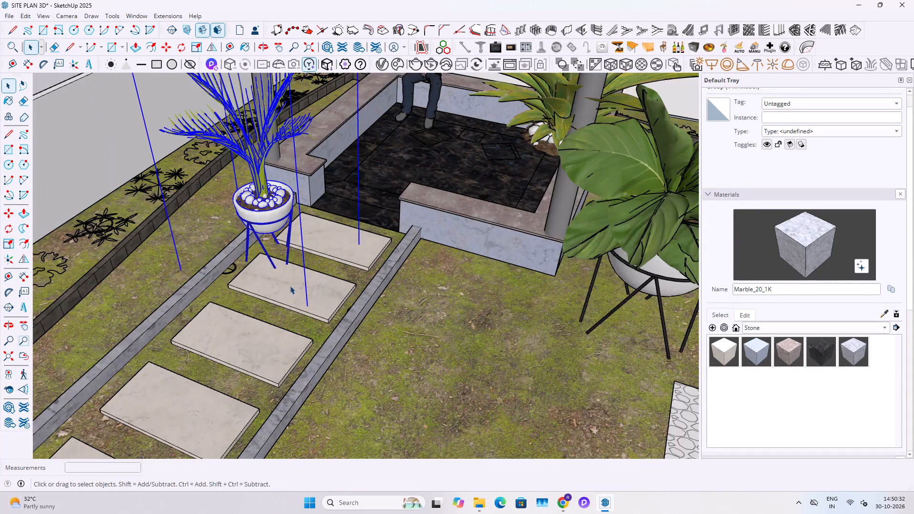
{"action": "middle_click_drag", "start_coordinate": [277, 273], "coordinate": [376, 323]}
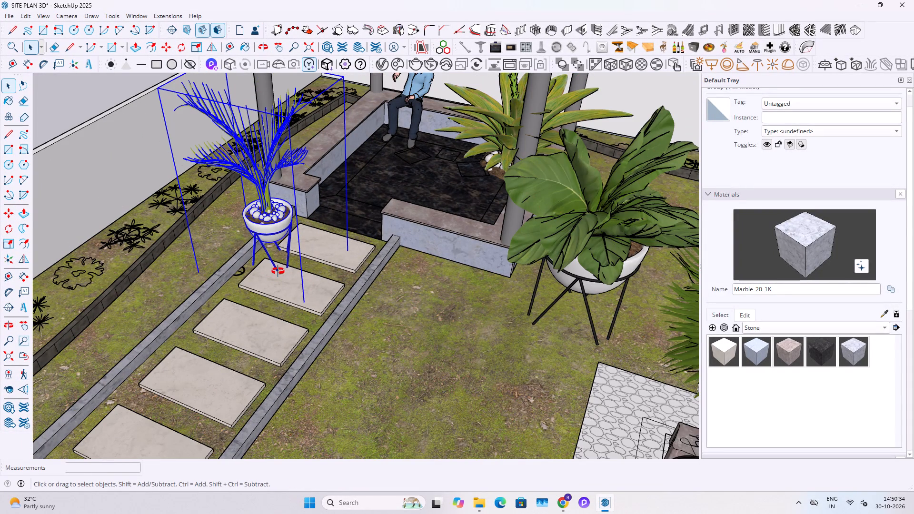
{"action": "scroll", "coordinate": [278, 271], "scroll_direction": "down", "scroll_amount": 6}
{"action": "key", "text": "s"}
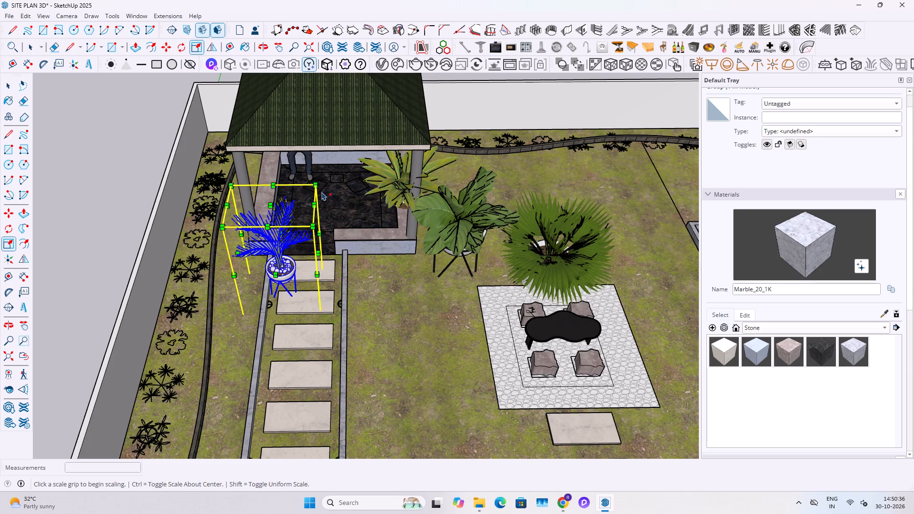
{"action": "left_click", "coordinate": [318, 186]}
{"action": "left_click", "coordinate": [287, 234]}
{"action": "key", "text": "space"}
{"action": "scroll", "coordinate": [273, 299], "scroll_direction": "up", "scroll_amount": 8}
{"action": "key", "text": "space"}
{"action": "key", "text": "space"}
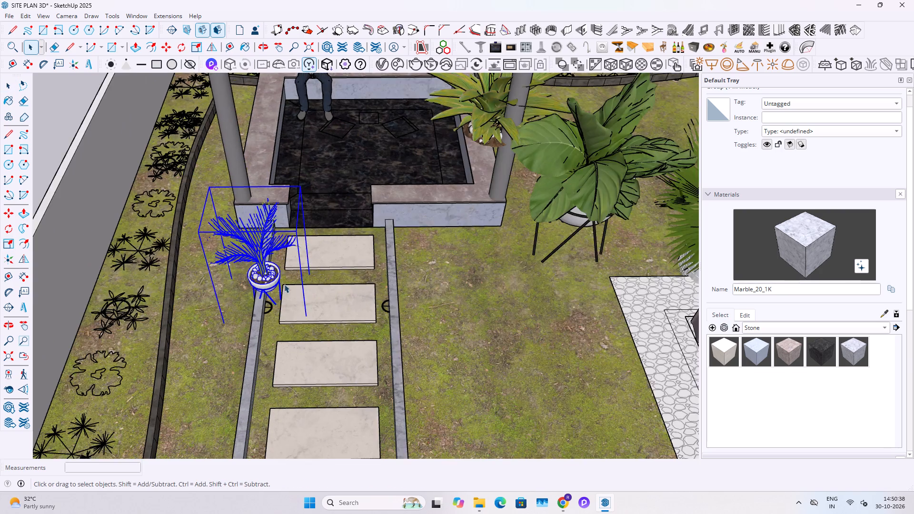
Move the potted palm onto the gazebo's low wall top, beside the entrance column next to the boundary planting bed.
{"action": "scroll", "coordinate": [284, 284], "scroll_direction": "up", "scroll_amount": 7}
{"action": "key", "text": "m"}
{"action": "left_click", "coordinate": [273, 342]}
{"action": "scroll", "coordinate": [296, 304], "scroll_direction": "down", "scroll_amount": 3}
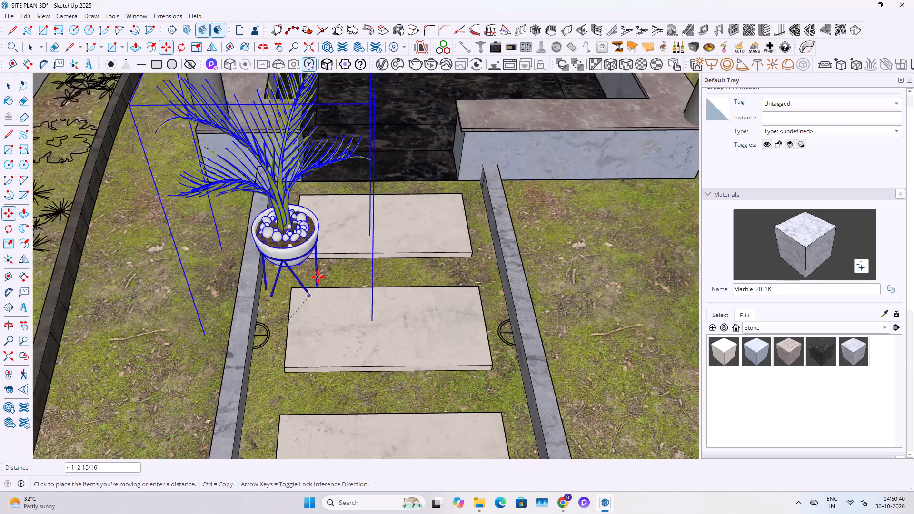
{"action": "middle_click_drag", "start_coordinate": [320, 282], "coordinate": [346, 430], "text": "shift"}
{"action": "scroll", "coordinate": [302, 250], "scroll_direction": "up", "scroll_amount": 3}
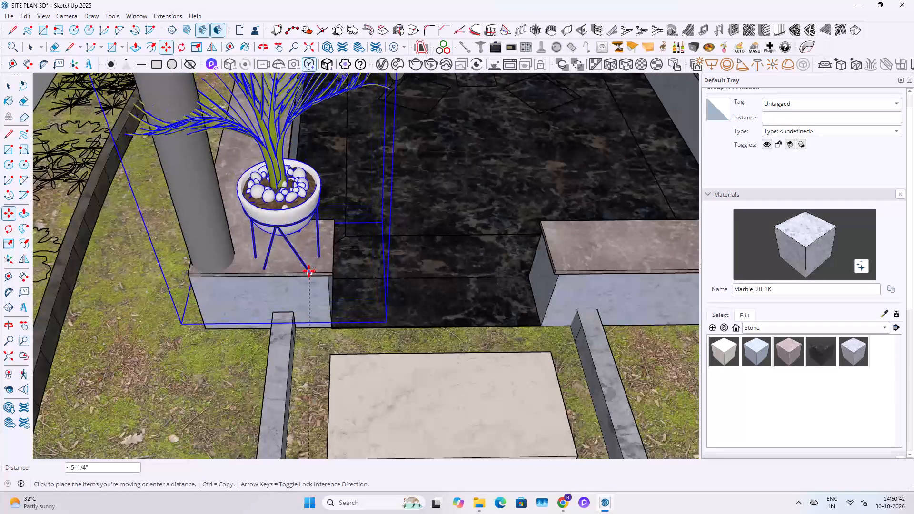
{"action": "left_click", "coordinate": [309, 271]}
{"action": "key", "text": "space"}
{"action": "scroll", "coordinate": [289, 332], "scroll_direction": "down", "scroll_amount": 13}
{"action": "key", "text": "space"}
{"action": "key", "text": "Escape"}
{"action": "left_click", "coordinate": [133, 214]}
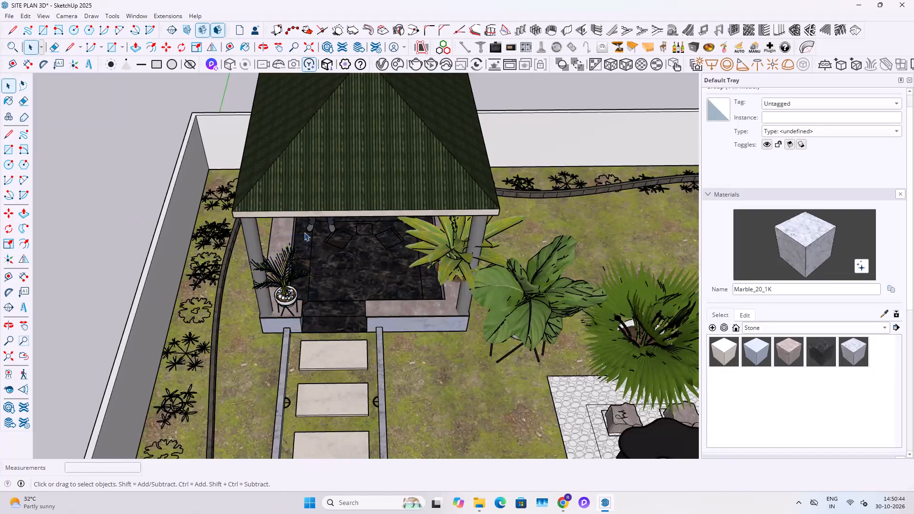
Group the broad-leaf plant beside the gazebo together with its soil, white pot and black stand.
{"action": "scroll", "coordinate": [324, 242], "scroll_direction": "down", "scroll_amount": 3}
{"action": "middle_click_drag", "start_coordinate": [368, 243], "coordinate": [377, 187]}
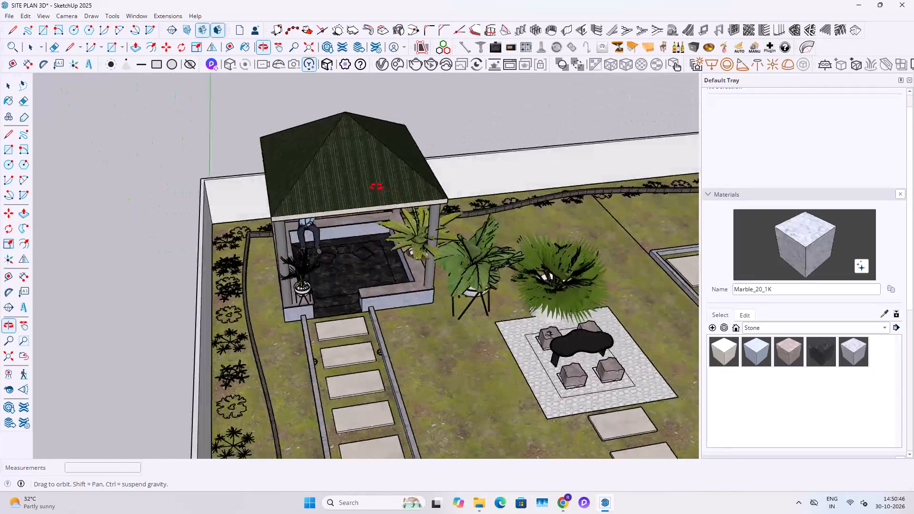
{"action": "middle_click_drag", "start_coordinate": [377, 187], "coordinate": [376, 175]}
{"action": "scroll", "coordinate": [367, 182], "scroll_direction": "up", "scroll_amount": 1}
{"action": "scroll", "coordinate": [523, 294], "scroll_direction": "up", "scroll_amount": 3}
{"action": "left_click", "coordinate": [471, 282]}
{"action": "middle_click_drag", "start_coordinate": [472, 284], "coordinate": [524, 294]}
{"action": "scroll", "coordinate": [483, 317], "scroll_direction": "up", "scroll_amount": 5}
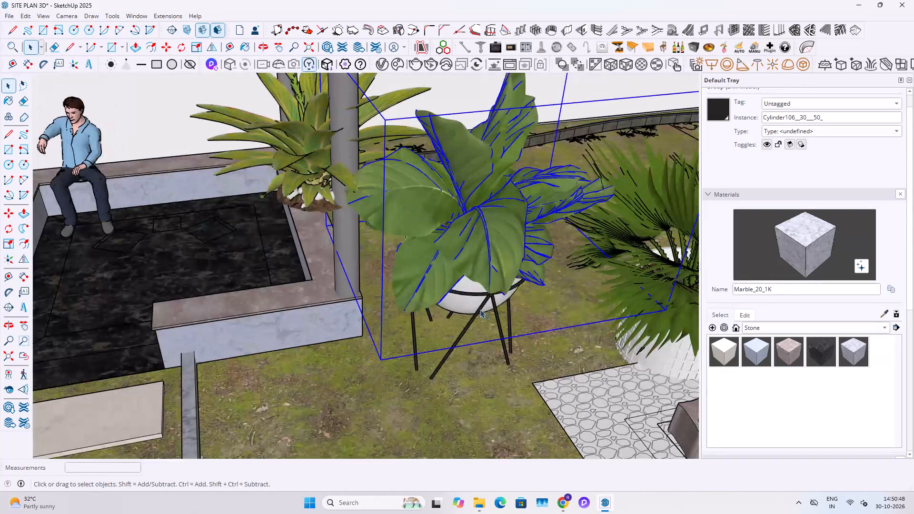
{"action": "left_click", "coordinate": [478, 306], "text": "ctrl"}
{"action": "left_click", "coordinate": [475, 288], "text": "ctrl"}
{"action": "middle_click_drag", "start_coordinate": [504, 255], "coordinate": [393, 379], "text": "ctrl"}
{"action": "scroll", "coordinate": [441, 325], "scroll_direction": "up", "scroll_amount": 14}
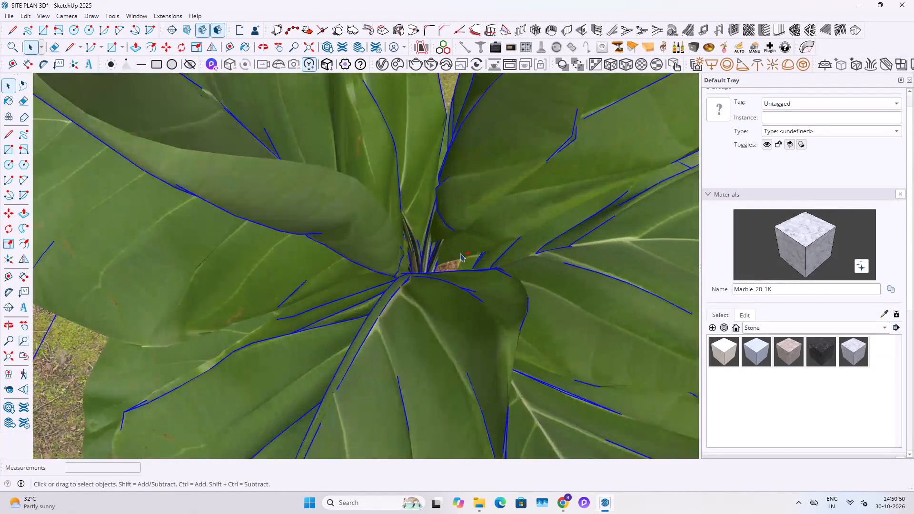
{"action": "scroll", "coordinate": [460, 253], "scroll_direction": "up", "scroll_amount": 6}
{"action": "left_click", "coordinate": [422, 275], "text": "ctrl"}
{"action": "left_click", "coordinate": [443, 277], "text": "ctrl"}
{"action": "scroll", "coordinate": [436, 279], "scroll_direction": "down", "scroll_amount": 20, "text": "ctrl"}
{"action": "scroll", "coordinate": [436, 279], "scroll_direction": "down", "scroll_amount": 1, "text": "ctrl"}
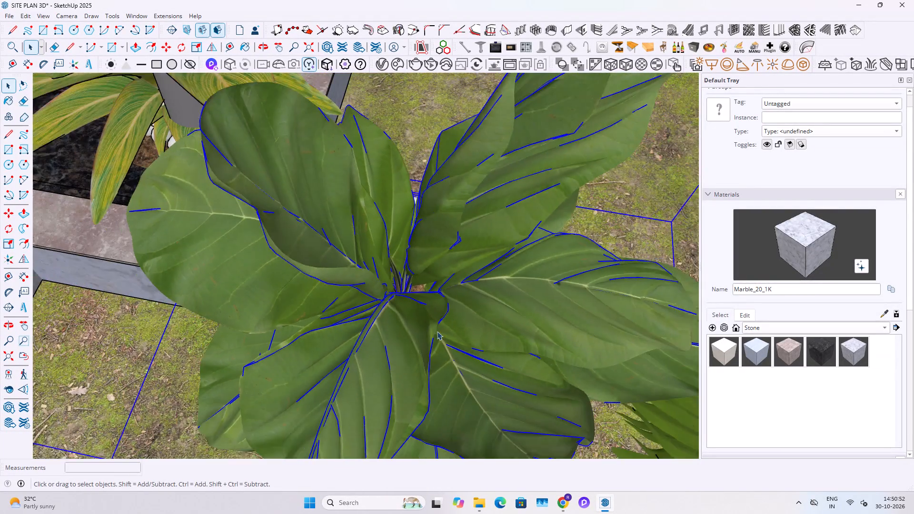
{"action": "scroll", "coordinate": [437, 331], "scroll_direction": "down", "scroll_amount": 9, "text": "ctrl"}
{"action": "middle_click_drag", "start_coordinate": [390, 330], "coordinate": [466, 218]}
{"action": "scroll", "coordinate": [419, 335], "scroll_direction": "up", "scroll_amount": 5}
{"action": "middle_click_drag", "start_coordinate": [419, 335], "coordinate": [432, 306]}
{"action": "middle_click_drag", "start_coordinate": [468, 306], "coordinate": [499, 237]}
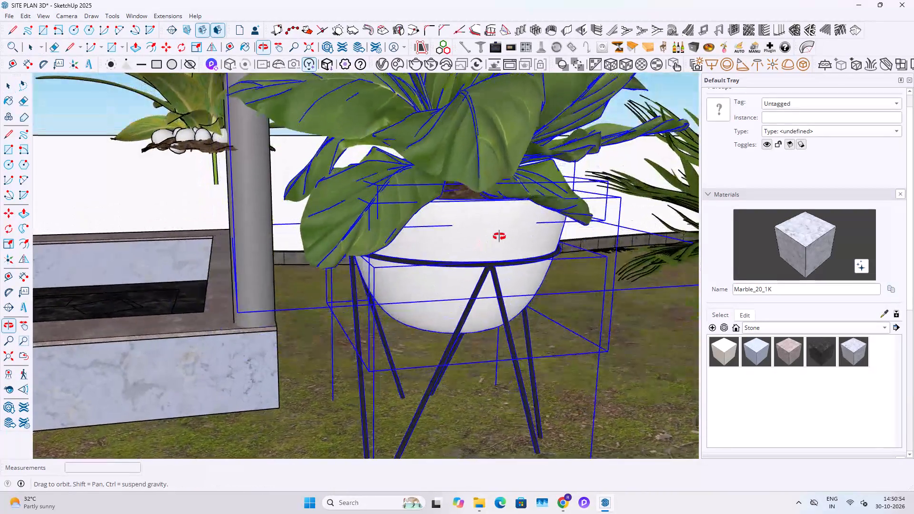
{"action": "middle_click_drag", "start_coordinate": [499, 237], "coordinate": [467, 247]}
{"action": "scroll", "coordinate": [467, 247], "scroll_direction": "up", "scroll_amount": 1}
{"action": "right_click", "coordinate": [451, 252]}
{"action": "left_click", "coordinate": [473, 358]}
Scale the potted broad-leaf plant group down uniformly to about 0.39 from its far upper corner.
{"action": "scroll", "coordinate": [464, 354], "scroll_direction": "down", "scroll_amount": 2}
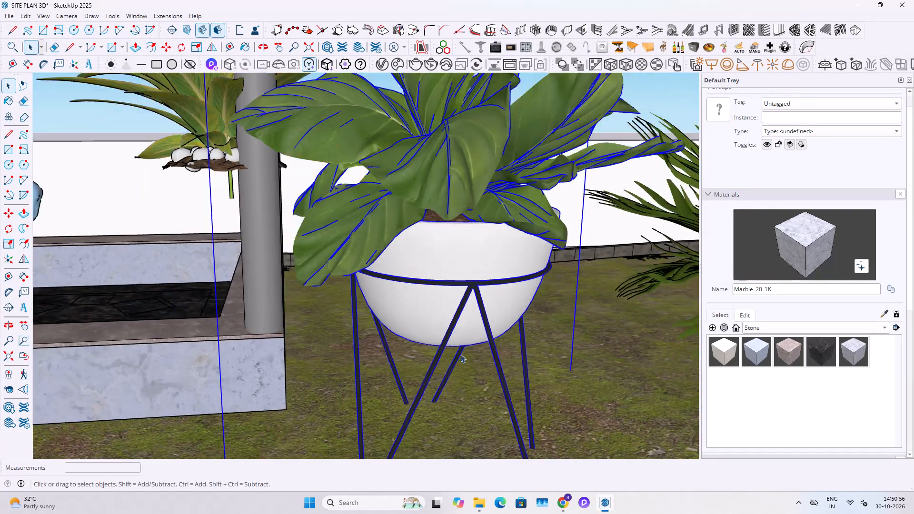
{"action": "scroll", "coordinate": [460, 354], "scroll_direction": "down", "scroll_amount": 13}
{"action": "middle_click_drag", "start_coordinate": [459, 303], "coordinate": [451, 361]}
{"action": "scroll", "coordinate": [452, 361], "scroll_direction": "down", "scroll_amount": 2}
{"action": "key", "text": "s"}
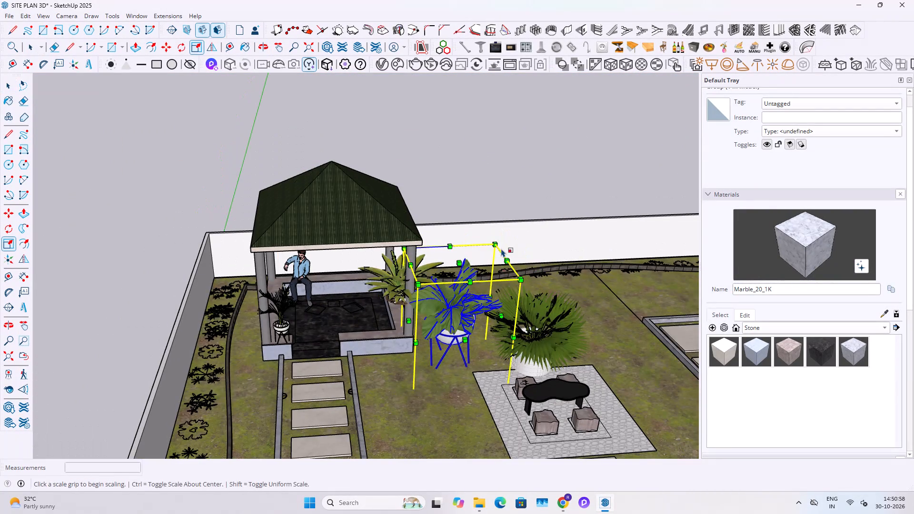
{"action": "left_click", "coordinate": [494, 243]}
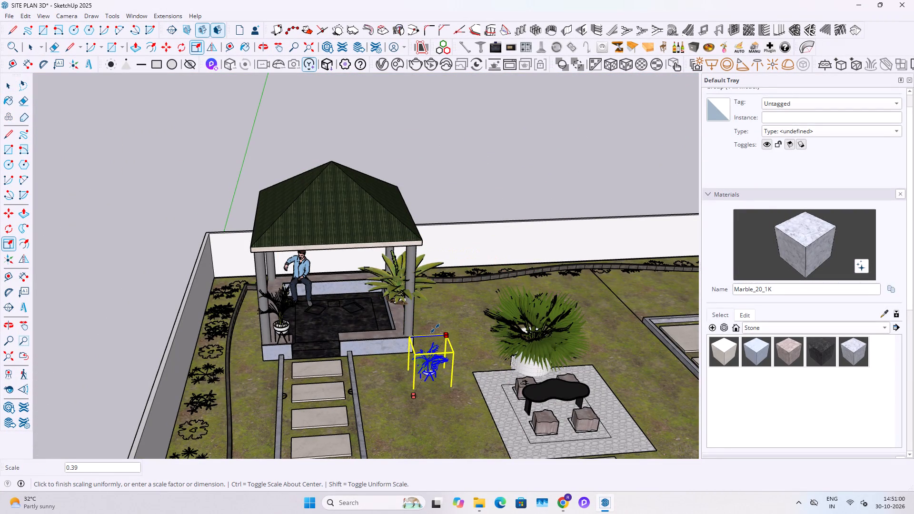
{"action": "left_click", "coordinate": [435, 328]}
{"action": "key", "text": "space"}
{"action": "scroll", "coordinate": [421, 368], "scroll_direction": "up", "scroll_amount": 9}
{"action": "key", "text": "space"}
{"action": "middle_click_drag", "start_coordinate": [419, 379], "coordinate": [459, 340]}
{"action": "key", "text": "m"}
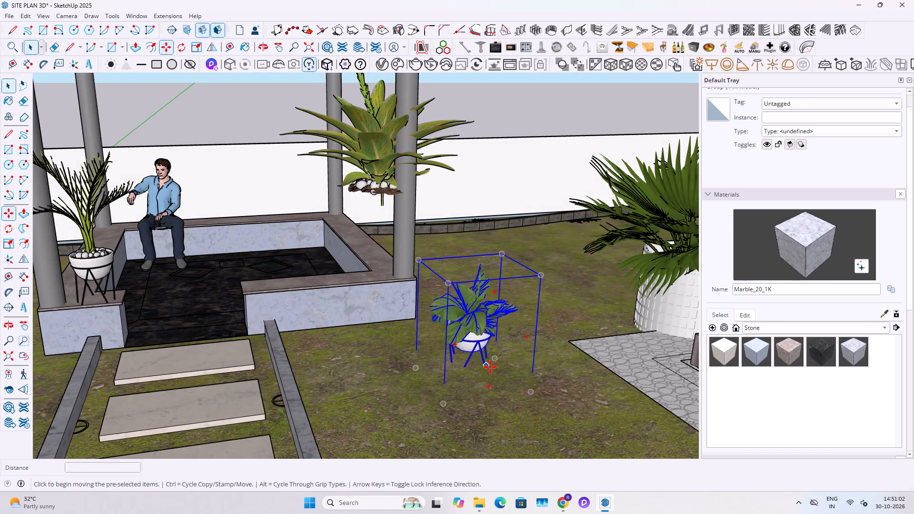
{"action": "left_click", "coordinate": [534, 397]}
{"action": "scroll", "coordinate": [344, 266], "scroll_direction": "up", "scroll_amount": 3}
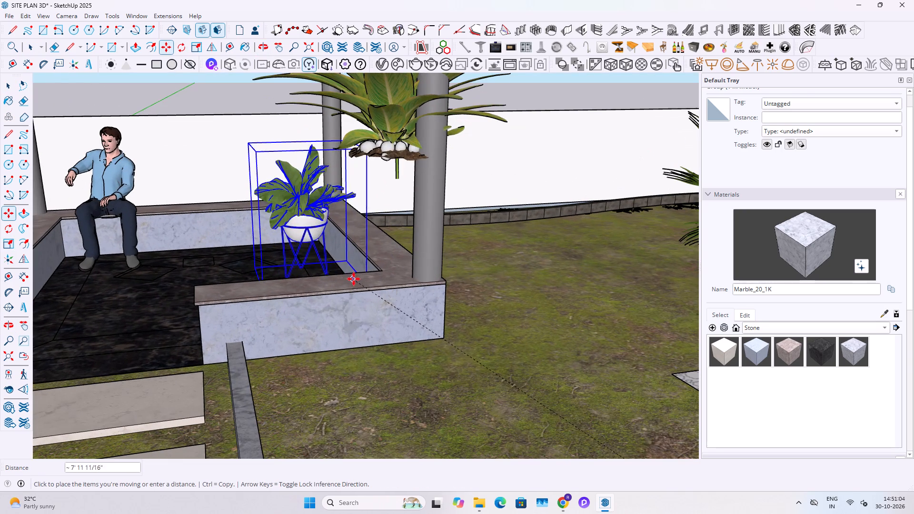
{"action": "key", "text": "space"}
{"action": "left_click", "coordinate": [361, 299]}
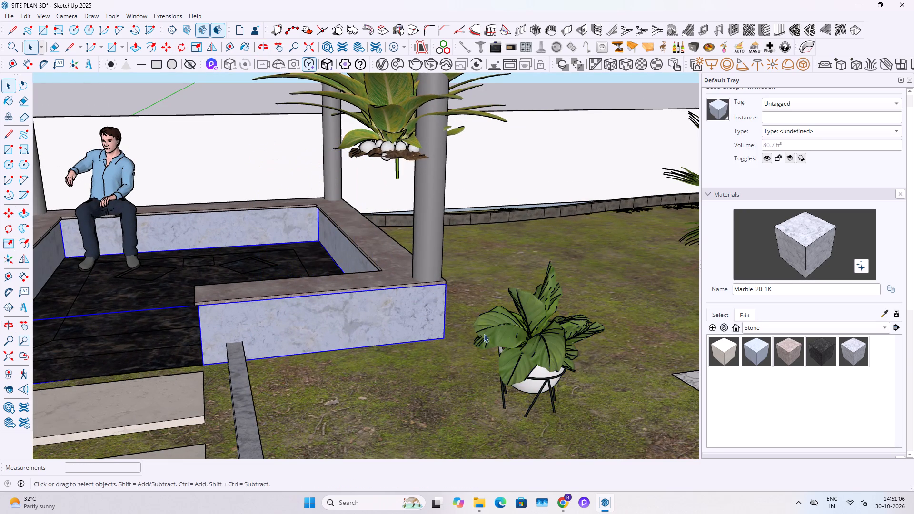
Move the potted broad-leaf plant by its stand from the lawn onto the gazebo's low front wall.
{"action": "left_click", "coordinate": [496, 351]}
{"action": "left_click", "coordinate": [515, 358]}
{"action": "key", "text": "m"}
{"action": "left_click", "coordinate": [526, 422]}
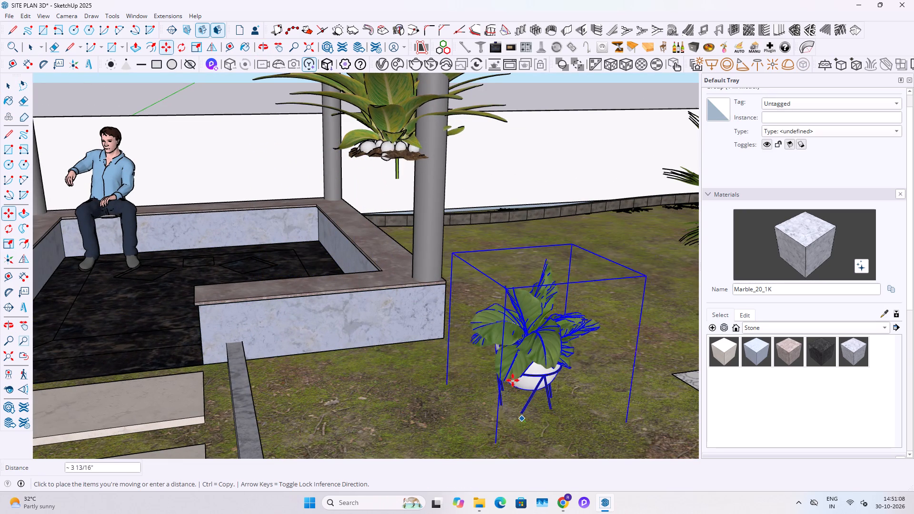
{"action": "scroll", "coordinate": [265, 277], "scroll_direction": "up", "scroll_amount": 3}
{"action": "left_click", "coordinate": [275, 300]}
{"action": "key", "text": "space"}
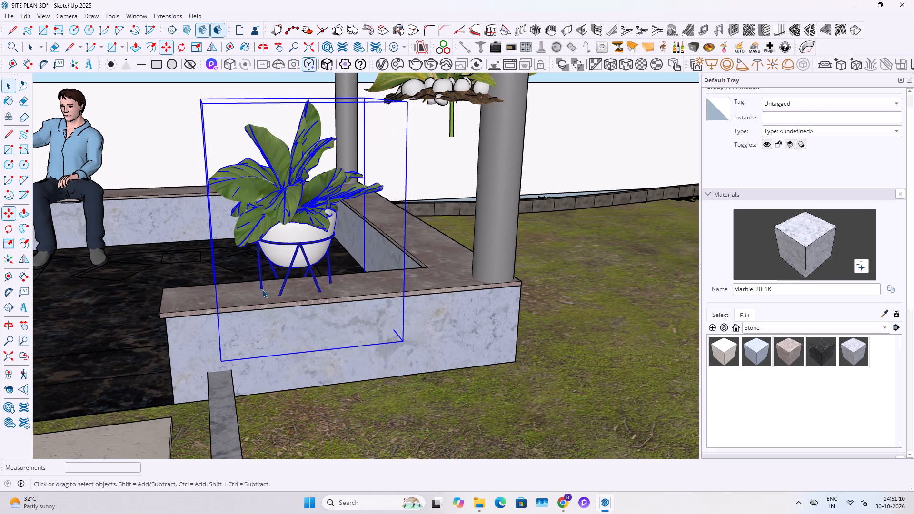
Nudge the potted broad-leaf plant along the front wall top so its stand sits on the coping.
{"action": "middle_click_drag", "start_coordinate": [263, 288], "coordinate": [448, 347]}
{"action": "scroll", "coordinate": [375, 337], "scroll_direction": "up", "scroll_amount": 6}
{"action": "key", "text": "m"}
{"action": "left_click", "coordinate": [344, 371]}
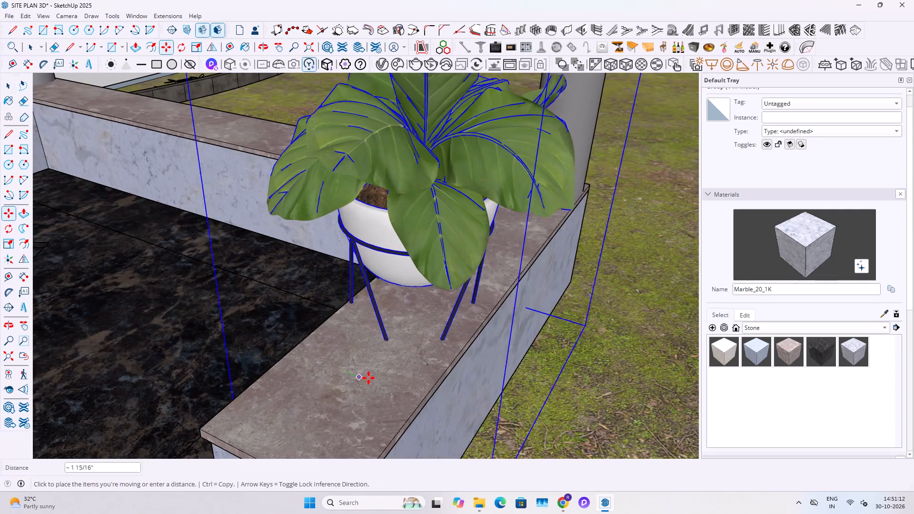
{"action": "left_click", "coordinate": [378, 379]}
{"action": "scroll", "coordinate": [348, 383], "scroll_direction": "down", "scroll_amount": 11}
{"action": "key", "text": "space"}
{"action": "key", "text": "space"}
{"action": "left_click", "coordinate": [463, 361]}
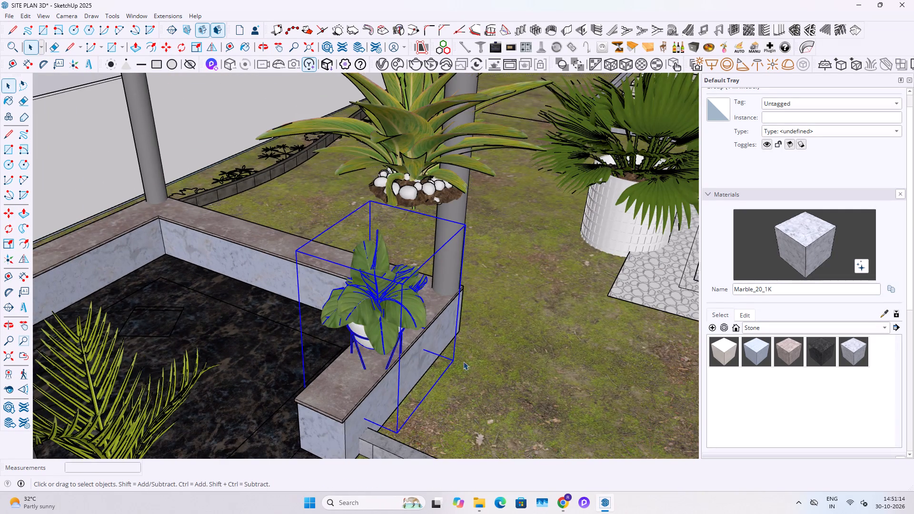
Shift the potted broad-leaf plant along the low wall top until it stands beside the gazebo's corner column.
{"action": "middle_click_drag", "start_coordinate": [437, 347], "coordinate": [256, 373]}
{"action": "left_click", "coordinate": [235, 316]}
{"action": "key", "text": "m"}
{"action": "left_click", "coordinate": [285, 365]}
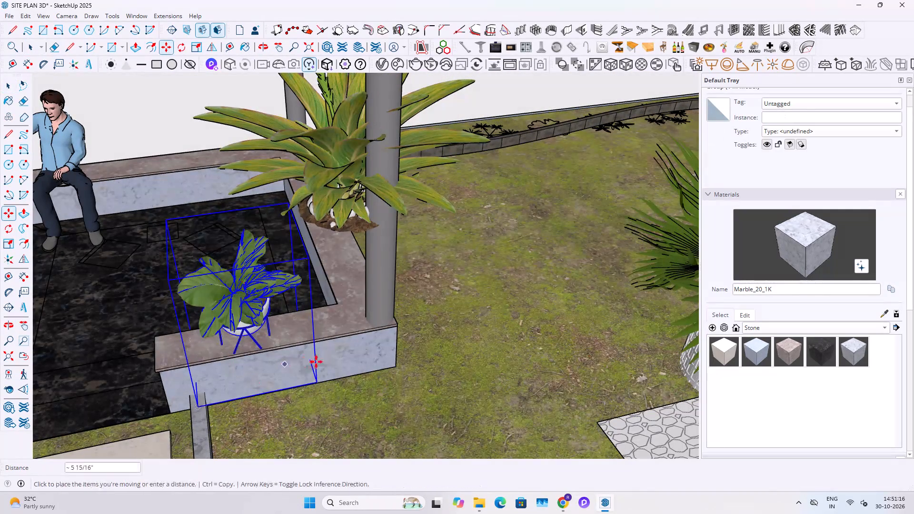
{"action": "left_click", "coordinate": [351, 353]}
{"action": "key", "text": "space"}
{"action": "key", "text": "Escape"}
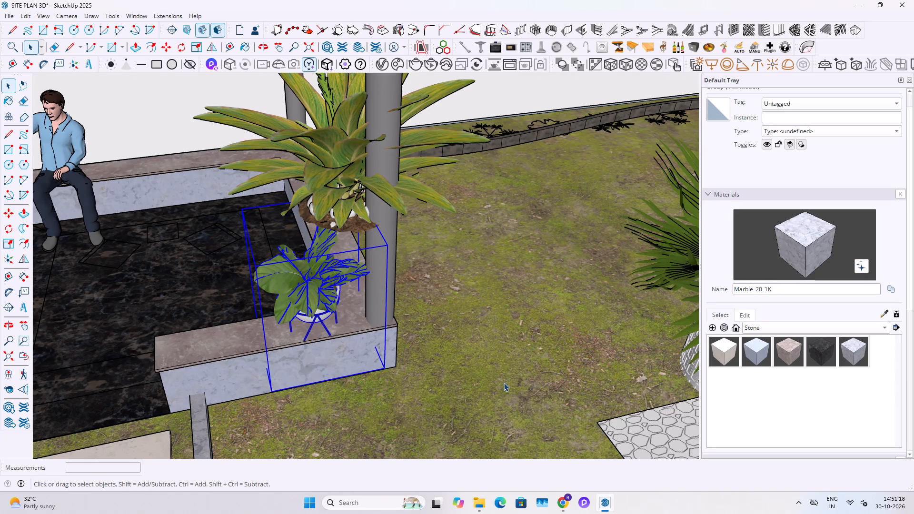
{"action": "triple_click", "coordinate": [495, 379]}
{"action": "left_click", "coordinate": [495, 379]}
{"action": "right_click", "coordinate": [495, 379]}
{"action": "left_click", "coordinate": [542, 265]}
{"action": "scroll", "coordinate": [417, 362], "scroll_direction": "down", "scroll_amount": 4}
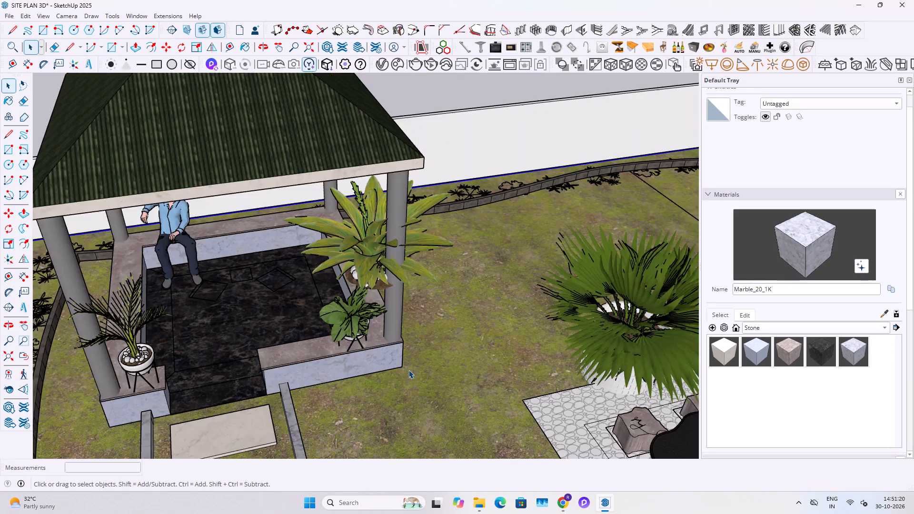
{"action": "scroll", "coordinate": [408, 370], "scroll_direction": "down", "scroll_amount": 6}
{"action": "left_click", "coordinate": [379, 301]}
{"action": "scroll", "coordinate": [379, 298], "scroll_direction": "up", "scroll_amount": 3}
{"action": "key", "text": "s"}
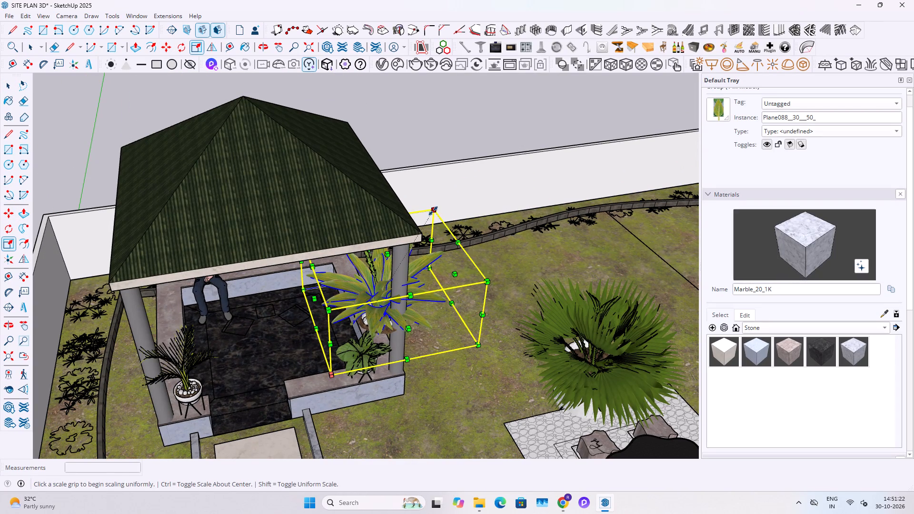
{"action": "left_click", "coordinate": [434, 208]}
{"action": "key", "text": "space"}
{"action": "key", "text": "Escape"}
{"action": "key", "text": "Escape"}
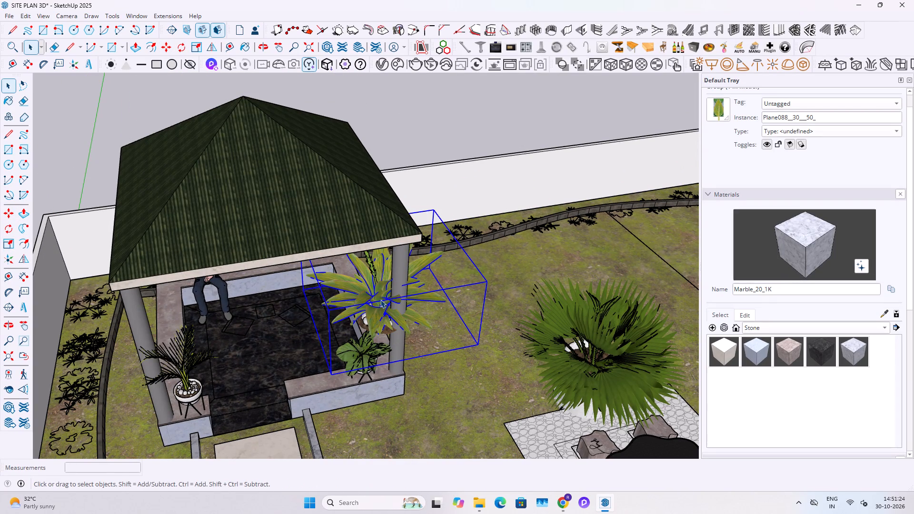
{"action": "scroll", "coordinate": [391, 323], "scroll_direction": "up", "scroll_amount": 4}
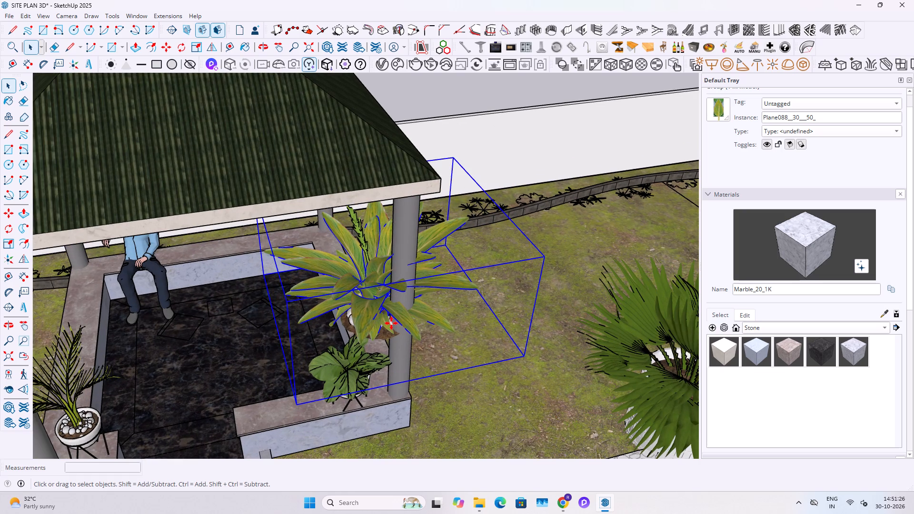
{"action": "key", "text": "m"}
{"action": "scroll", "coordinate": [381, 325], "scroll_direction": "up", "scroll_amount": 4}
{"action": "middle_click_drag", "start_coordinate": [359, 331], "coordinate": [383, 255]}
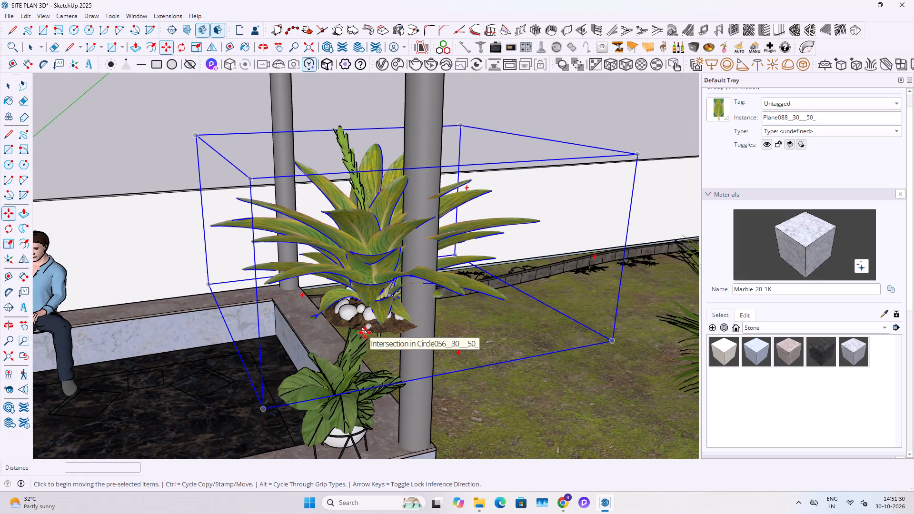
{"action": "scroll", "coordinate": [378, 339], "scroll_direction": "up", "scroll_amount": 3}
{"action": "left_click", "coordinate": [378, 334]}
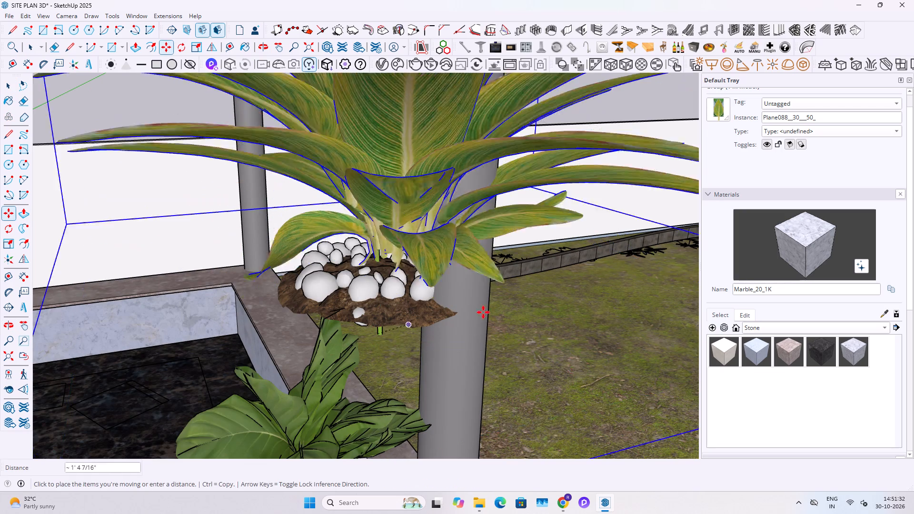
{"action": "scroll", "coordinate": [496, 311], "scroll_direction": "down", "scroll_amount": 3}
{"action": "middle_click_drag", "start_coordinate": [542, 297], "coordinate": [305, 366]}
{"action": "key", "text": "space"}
Group the striped-leaf plant at the gazebo column together with its soil bed and white pebbles.
{"action": "left_click", "coordinate": [278, 343]}
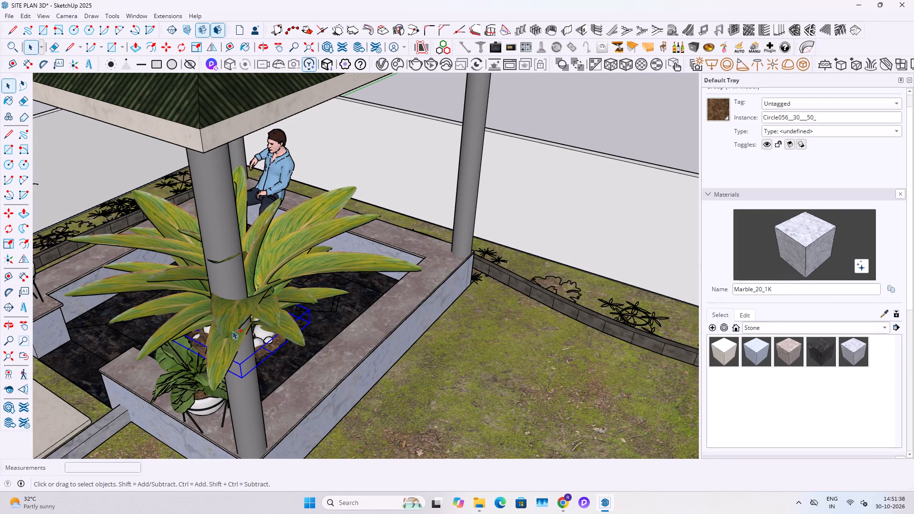
{"action": "left_click", "coordinate": [264, 335], "text": "ctrl"}
{"action": "left_click", "coordinate": [280, 299], "text": "ctrl"}
{"action": "right_click", "coordinate": [280, 297], "text": "ctrl"}
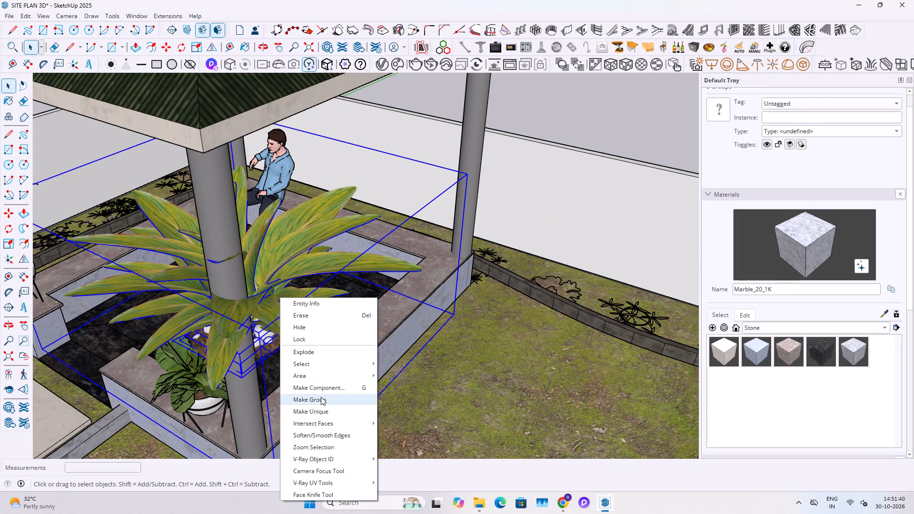
{"action": "left_click", "coordinate": [321, 397]}
Move the striped-leaf plant group about 15' 3" from the gazebo column into the boundary planting bed.
{"action": "scroll", "coordinate": [327, 355], "scroll_direction": "down", "scroll_amount": 4}
{"action": "key", "text": "m"}
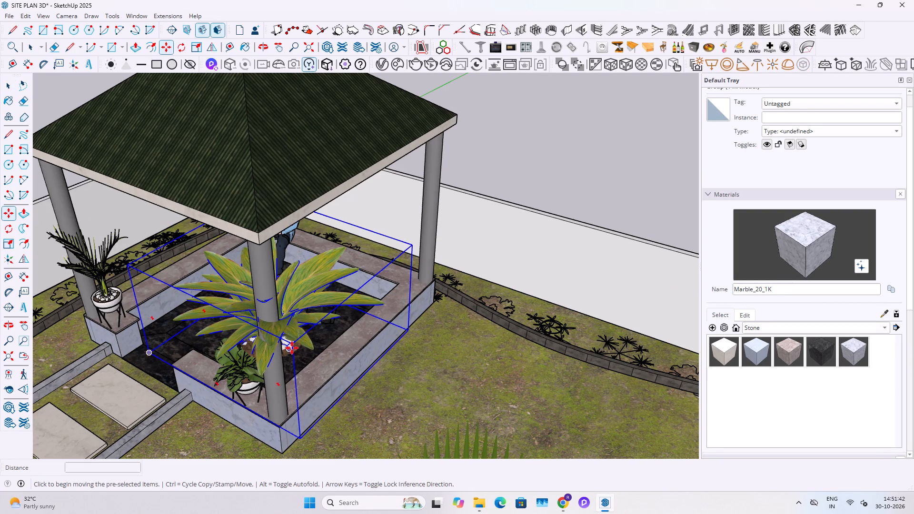
{"action": "left_click", "coordinate": [292, 348]}
{"action": "scroll", "coordinate": [532, 323], "scroll_direction": "up", "scroll_amount": 3}
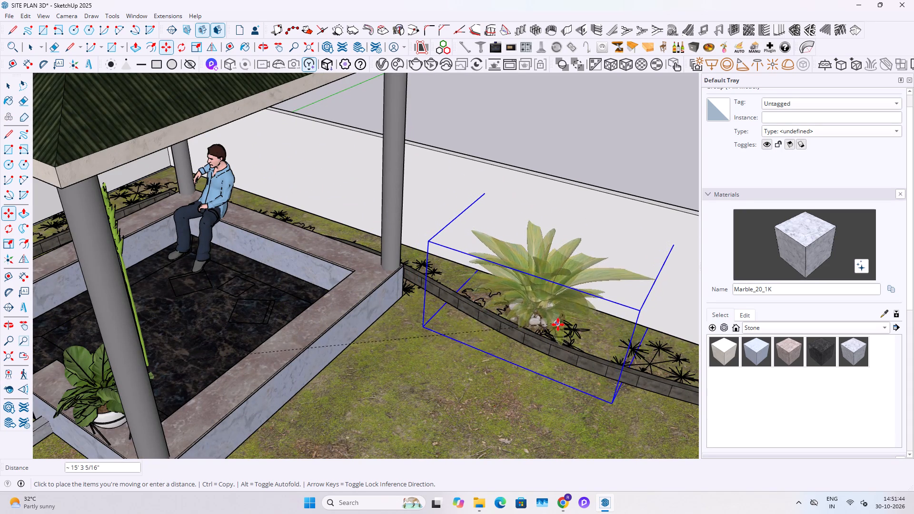
{"action": "left_click", "coordinate": [558, 325]}
{"action": "key", "text": "space"}
{"action": "key", "text": "space"}
{"action": "left_click", "coordinate": [463, 386]}
{"action": "middle_click_drag", "start_coordinate": [480, 360], "coordinate": [247, 344]}
{"action": "scroll", "coordinate": [238, 325], "scroll_direction": "down", "scroll_amount": 3}
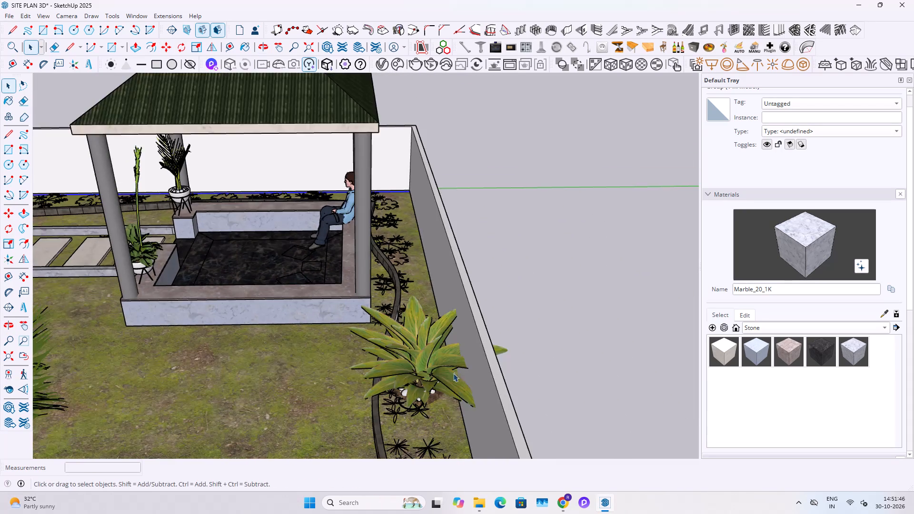
Scale the striped-leaf plant group in the boundary bed down uniformly to about 0.83.
{"action": "middle_click_drag", "start_coordinate": [449, 373], "coordinate": [551, 402]}
{"action": "left_click", "coordinate": [515, 361]}
{"action": "key", "text": "s"}
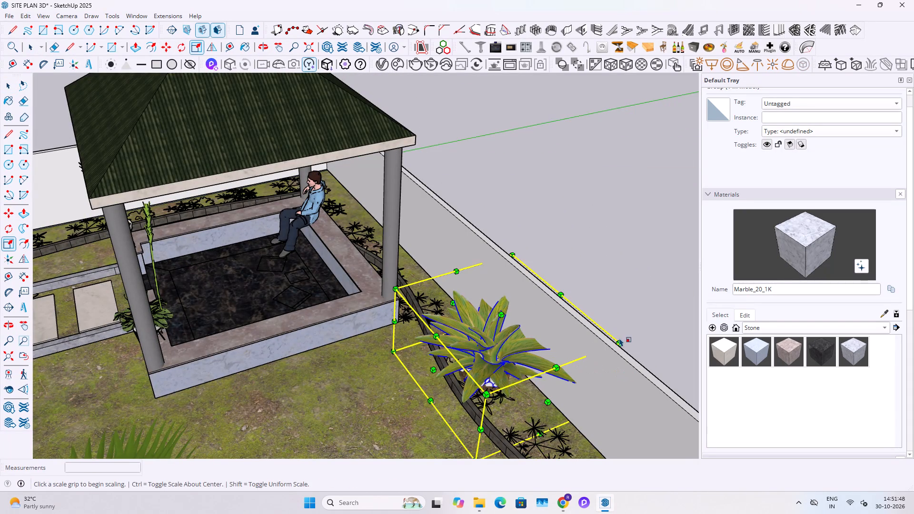
{"action": "left_click", "coordinate": [619, 338]}
{"action": "left_click", "coordinate": [620, 340]}
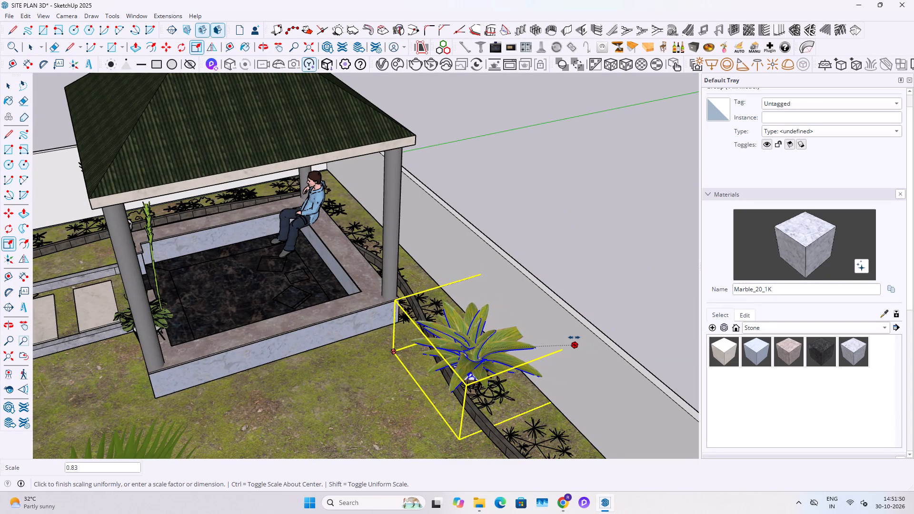
{"action": "left_click", "coordinate": [574, 337]}
{"action": "key", "text": "space"}
{"action": "key", "text": "space"}
{"action": "left_click", "coordinate": [616, 285]}
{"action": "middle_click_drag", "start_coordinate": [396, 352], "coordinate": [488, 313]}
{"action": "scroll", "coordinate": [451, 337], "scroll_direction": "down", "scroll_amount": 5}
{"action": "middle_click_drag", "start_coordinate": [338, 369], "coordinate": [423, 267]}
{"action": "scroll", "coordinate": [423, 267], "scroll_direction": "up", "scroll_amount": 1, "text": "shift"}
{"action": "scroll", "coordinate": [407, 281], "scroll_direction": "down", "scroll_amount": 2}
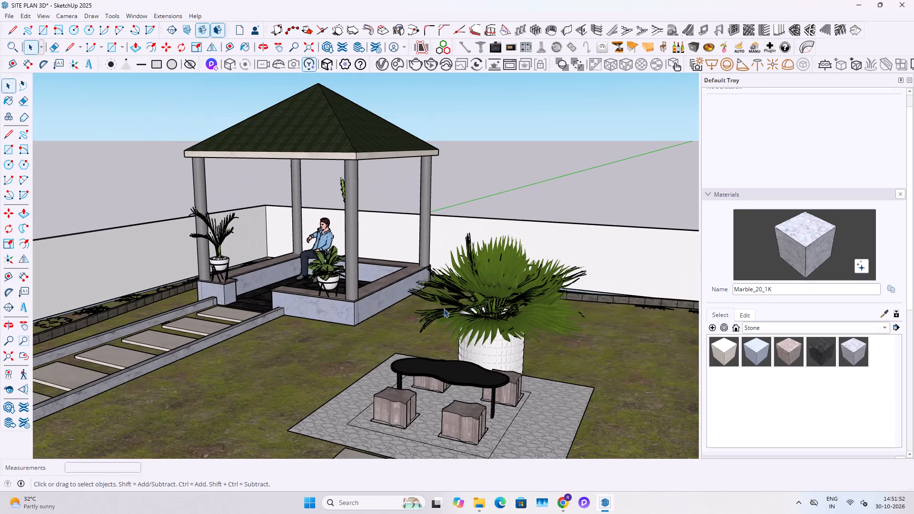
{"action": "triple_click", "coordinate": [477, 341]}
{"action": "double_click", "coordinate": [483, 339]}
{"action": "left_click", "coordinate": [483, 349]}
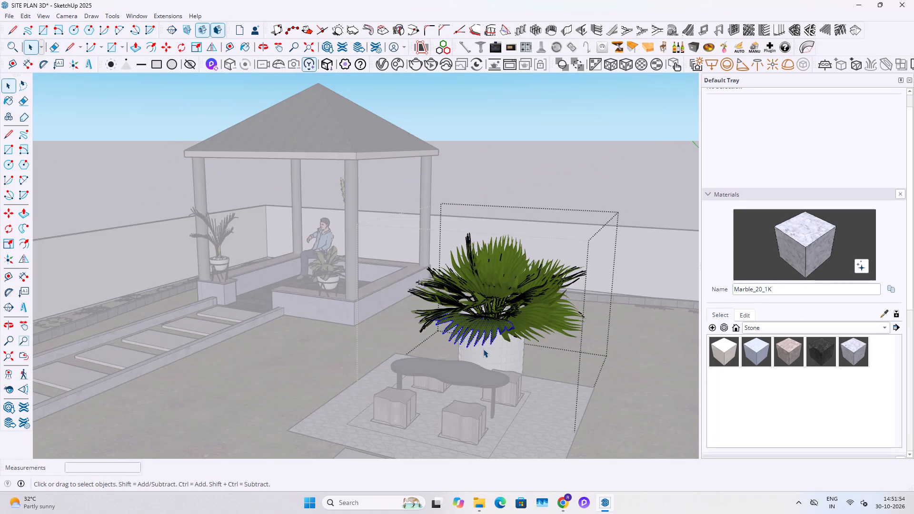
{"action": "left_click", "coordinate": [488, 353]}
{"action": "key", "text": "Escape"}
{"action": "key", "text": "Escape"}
Delete the large white planter beneath the fan palm behind the outdoor table.
{"action": "double_click", "coordinate": [495, 353]}
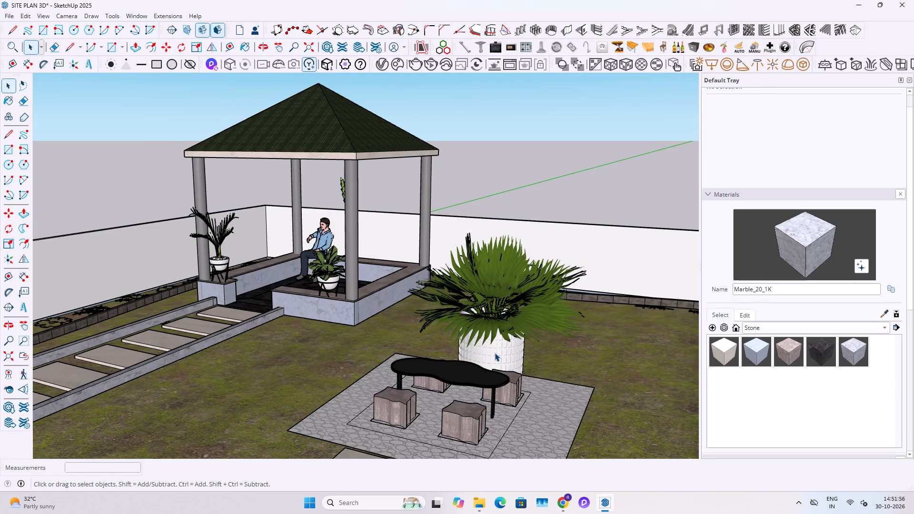
{"action": "left_click", "coordinate": [495, 353]}
{"action": "key", "text": "Escape"}
{"action": "left_click", "coordinate": [495, 353]}
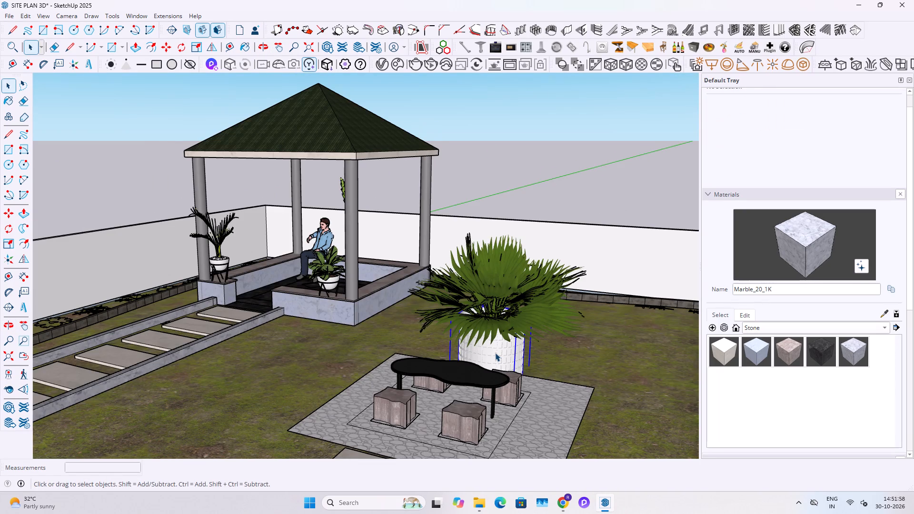
{"action": "key", "text": "Delete"}
{"action": "key", "text": "Escape"}
{"action": "key", "text": "Escape"}
Move the fan palm behind the outdoor table about 17' 3" into the boundary planting bed, beside the striped-leaf plant.
{"action": "left_click", "coordinate": [492, 331]}
{"action": "key", "text": "Escape"}
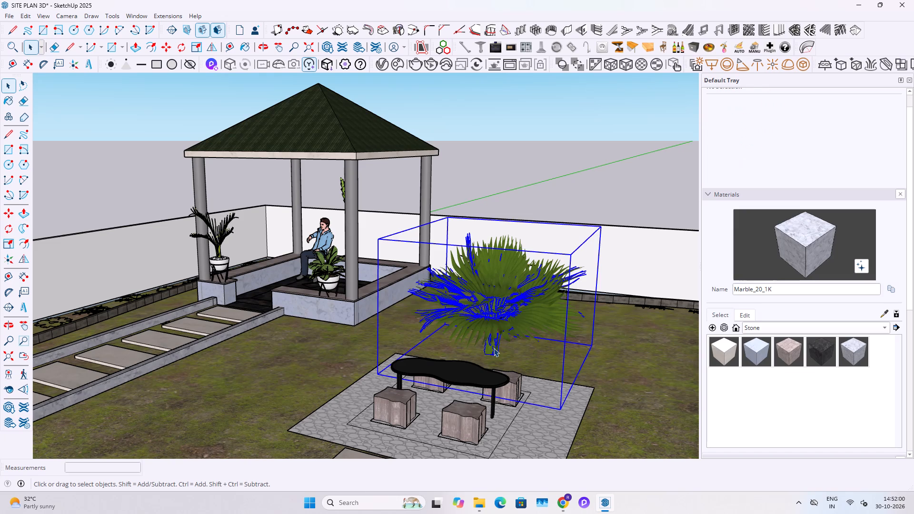
{"action": "key", "text": "m"}
{"action": "left_click", "coordinate": [494, 355]}
{"action": "middle_click_drag", "start_coordinate": [529, 296], "coordinate": [502, 379]}
{"action": "scroll", "coordinate": [533, 300], "scroll_direction": "up", "scroll_amount": 7}
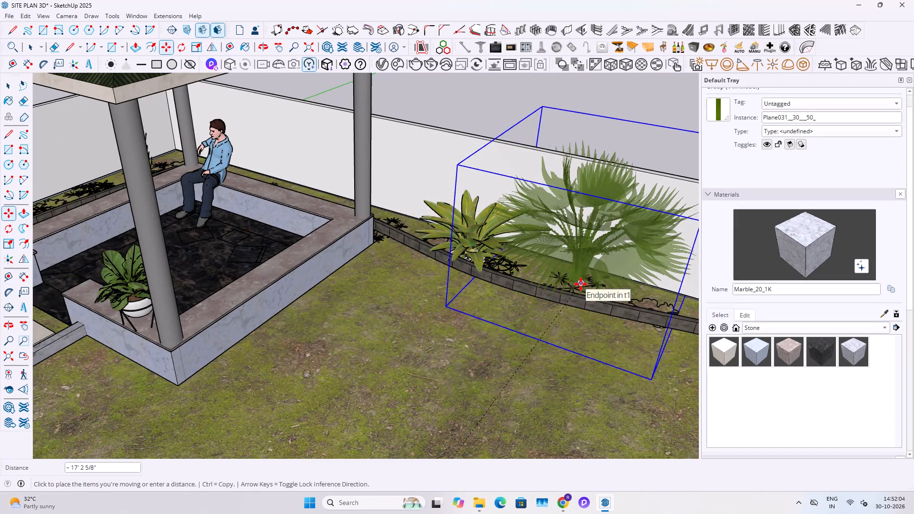
{"action": "left_click", "coordinate": [581, 284]}
{"action": "key", "text": "space"}
{"action": "key", "text": "space"}
{"action": "scroll", "coordinate": [459, 331], "scroll_direction": "down", "scroll_amount": 6}
{"action": "left_click", "coordinate": [648, 179]}
Scale the fan palm in the boundary bed down uniformly to about 0.69.
{"action": "middle_click_drag", "start_coordinate": [583, 260], "coordinate": [436, 281]}
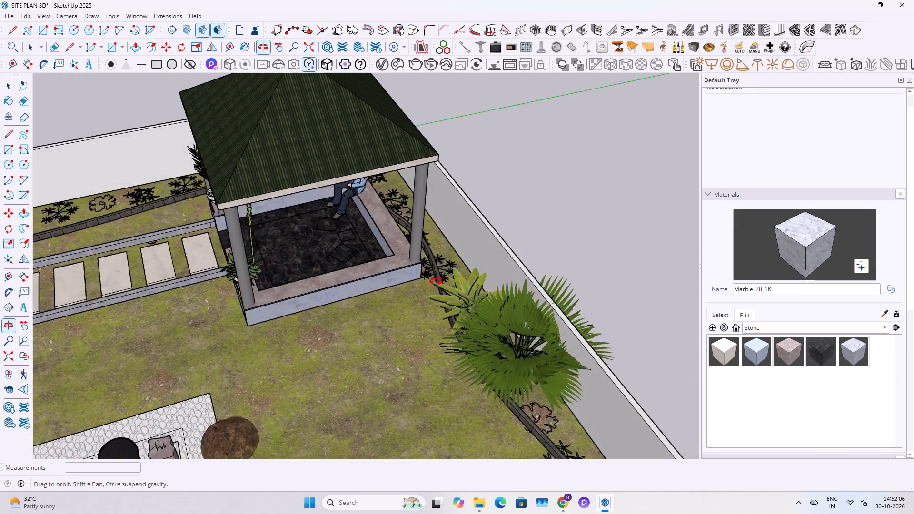
{"action": "middle_click_drag", "start_coordinate": [436, 281], "coordinate": [546, 285]}
{"action": "left_click", "coordinate": [544, 297]}
{"action": "key", "text": "w"}
{"action": "key", "text": "s"}
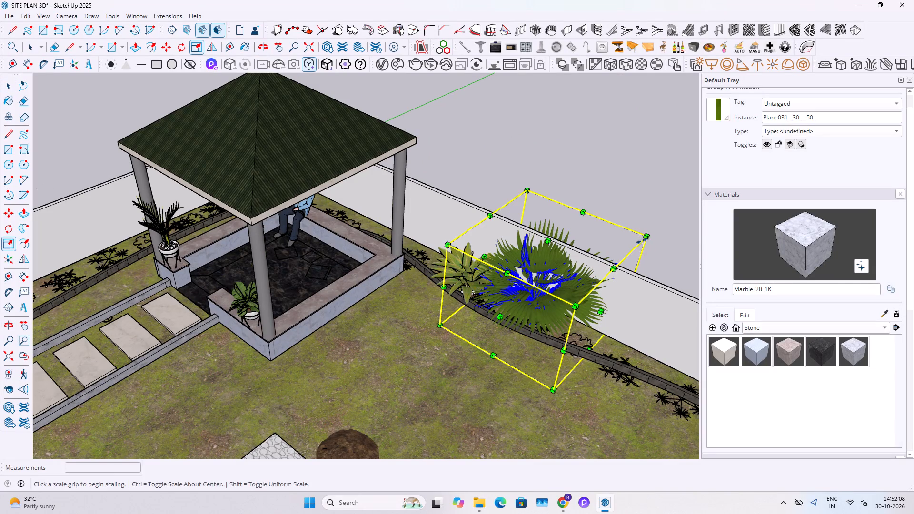
{"action": "left_click", "coordinate": [643, 239]}
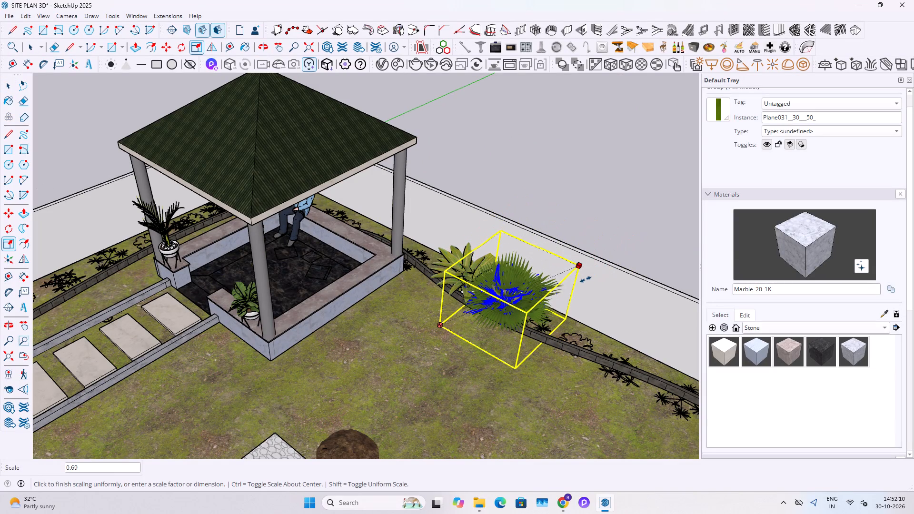
{"action": "left_click", "coordinate": [586, 279]}
{"action": "key", "text": "space"}
{"action": "key", "text": "space"}
{"action": "left_click", "coordinate": [620, 208]}
Delete the tall green flower stalk standing beside the gazebo column.
{"action": "middle_click_drag", "start_coordinate": [521, 313], "coordinate": [613, 246]}
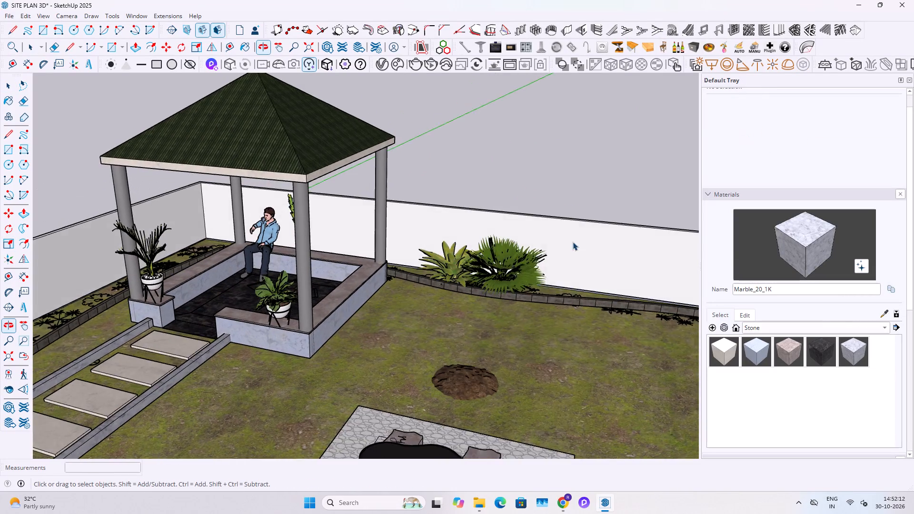
{"action": "scroll", "coordinate": [327, 257], "scroll_direction": "up", "scroll_amount": 2}
{"action": "middle_click_drag", "start_coordinate": [247, 246], "coordinate": [309, 256]}
{"action": "scroll", "coordinate": [299, 203], "scroll_direction": "up", "scroll_amount": 1}
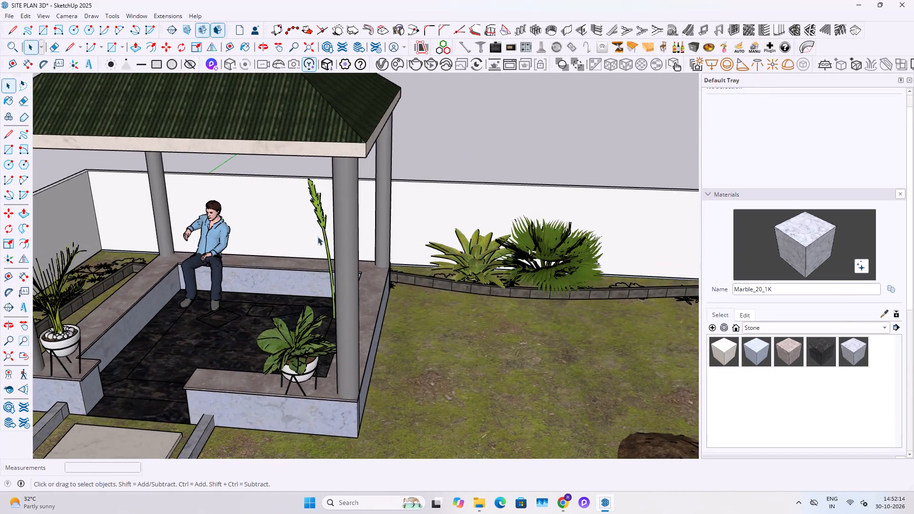
{"action": "scroll", "coordinate": [327, 259], "scroll_direction": "up", "scroll_amount": 3}
{"action": "middle_click_drag", "start_coordinate": [315, 307], "coordinate": [351, 305]}
{"action": "double_click", "coordinate": [382, 284]}
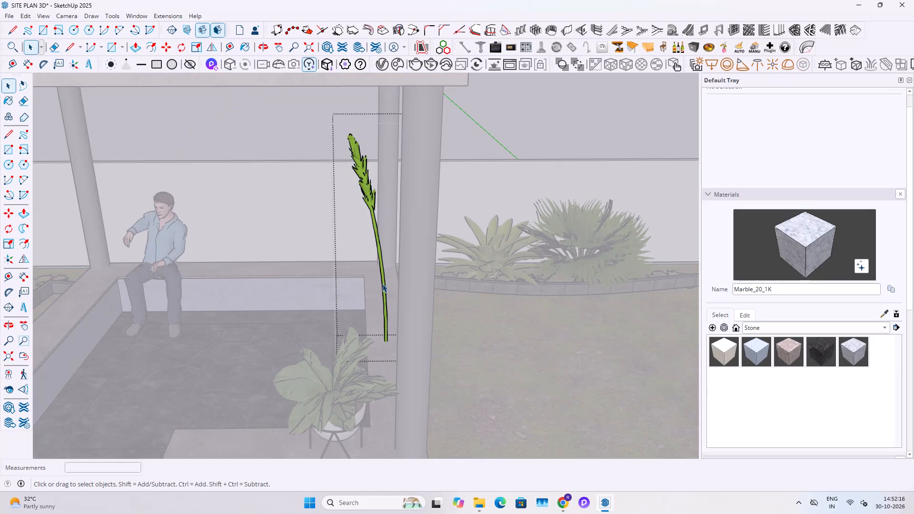
{"action": "key", "text": "Escape"}
{"action": "left_click", "coordinate": [383, 281]}
{"action": "key", "text": "m"}
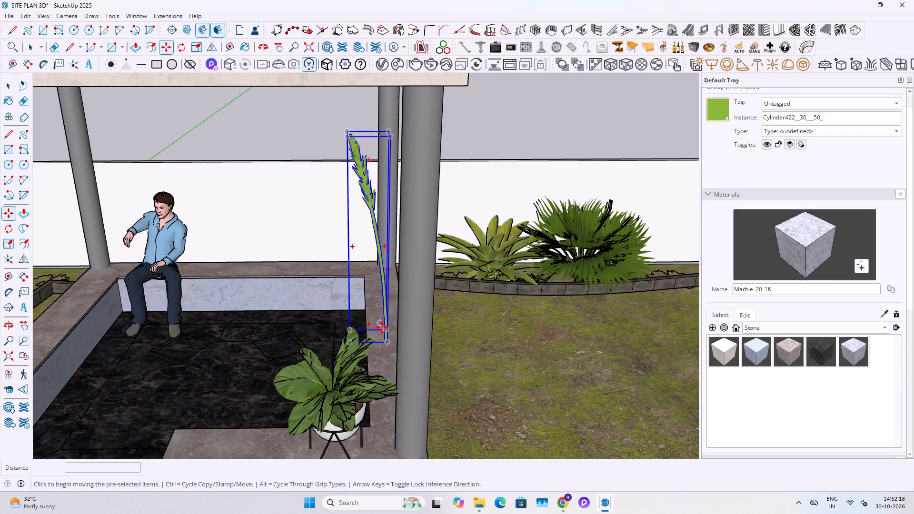
{"action": "left_click", "coordinate": [383, 344]}
{"action": "scroll", "coordinate": [486, 256], "scroll_direction": "up", "scroll_amount": 3}
{"action": "key", "text": "space"}
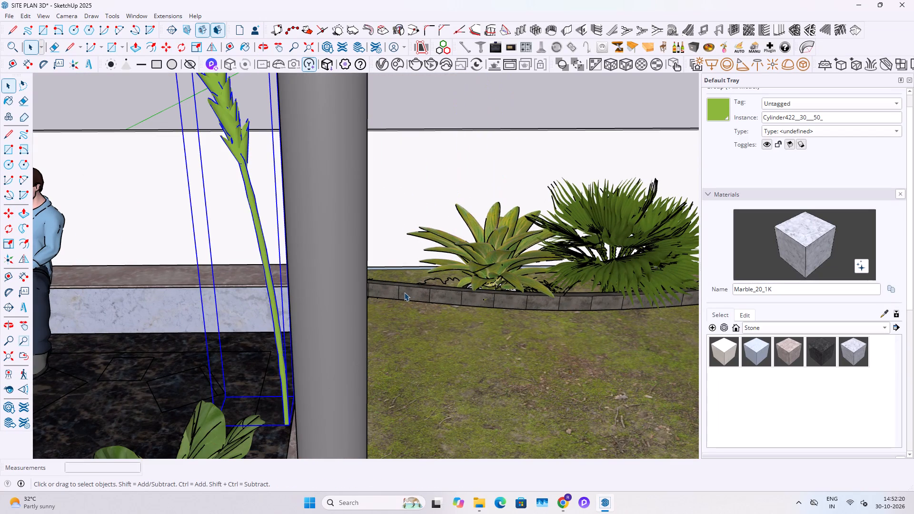
{"action": "key", "text": "Delete"}
Move the broad-leaf plant about 52' from the white slab to the boundary planting bed, beside the fan palm.
{"action": "scroll", "coordinate": [267, 320], "scroll_direction": "down", "scroll_amount": 18}
{"action": "middle_click_drag", "start_coordinate": [387, 335], "coordinate": [374, 444]}
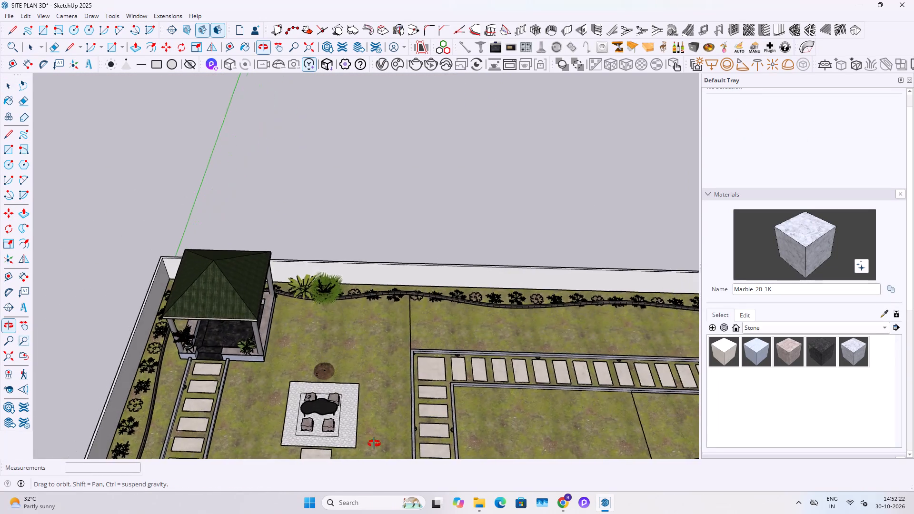
{"action": "middle_click_drag", "start_coordinate": [374, 444], "coordinate": [148, 395]}
{"action": "scroll", "coordinate": [415, 354], "scroll_direction": "down", "scroll_amount": 5, "text": "shift"}
{"action": "middle_click_drag", "start_coordinate": [458, 379], "coordinate": [421, 273], "text": "shift"}
{"action": "scroll", "coordinate": [214, 361], "scroll_direction": "up", "scroll_amount": 4}
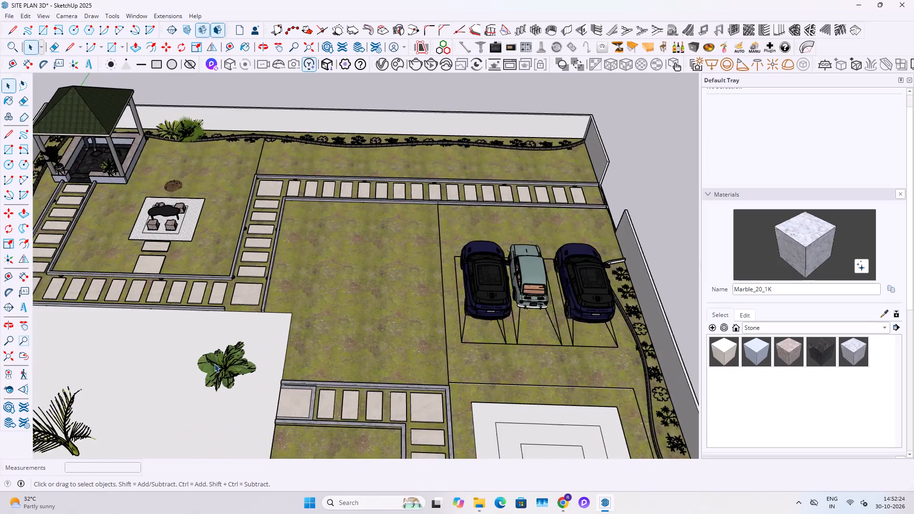
{"action": "scroll", "coordinate": [214, 364], "scroll_direction": "up", "scroll_amount": 4}
{"action": "left_click", "coordinate": [231, 373]}
{"action": "scroll", "coordinate": [228, 376], "scroll_direction": "up", "scroll_amount": 8}
{"action": "middle_click_drag", "start_coordinate": [223, 384], "coordinate": [194, 295]}
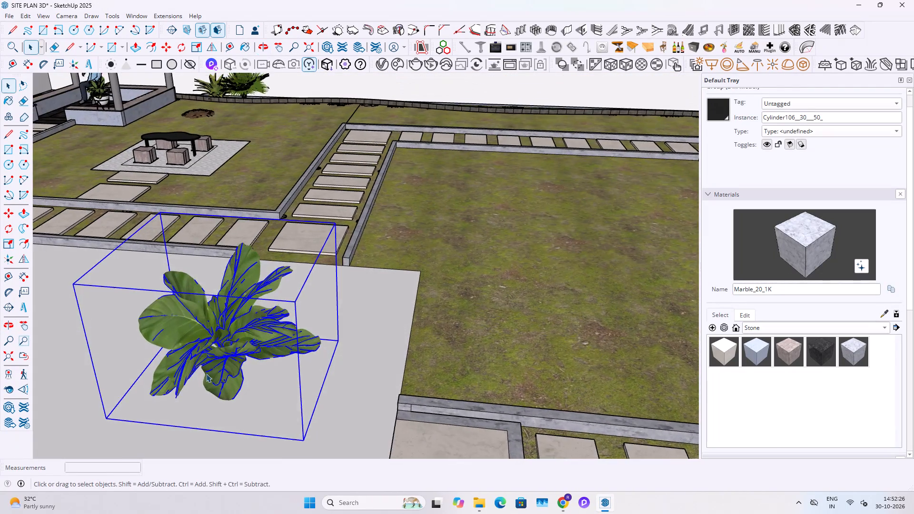
{"action": "scroll", "coordinate": [206, 374], "scroll_direction": "up", "scroll_amount": 3}
{"action": "key", "text": "m"}
{"action": "left_click", "coordinate": [209, 435]}
{"action": "scroll", "coordinate": [272, 369], "scroll_direction": "down", "scroll_amount": 9}
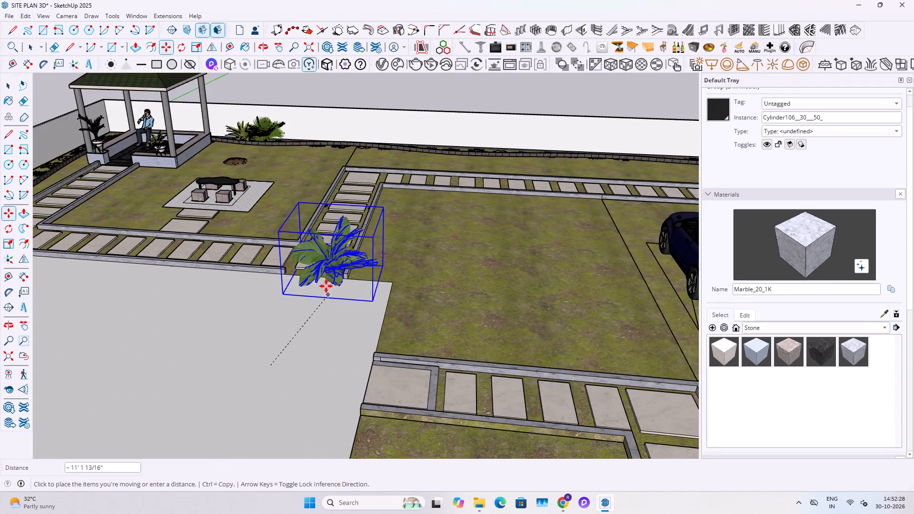
{"action": "middle_click_drag", "start_coordinate": [327, 284], "coordinate": [337, 465], "text": "shift"}
{"action": "scroll", "coordinate": [293, 248], "scroll_direction": "up", "scroll_amount": 15}
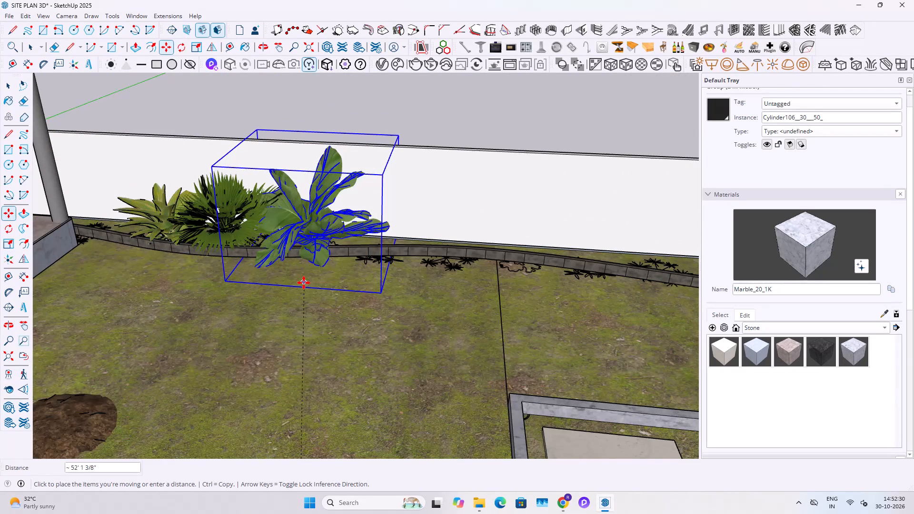
{"action": "left_click", "coordinate": [304, 283]}
{"action": "key", "text": "space"}
Scale the broad-leaf plant at the boundary bed down uniformly.
{"action": "scroll", "coordinate": [328, 266], "scroll_direction": "down", "scroll_amount": 5}
{"action": "middle_click_drag", "start_coordinate": [314, 248], "coordinate": [324, 314]}
{"action": "key", "text": "s"}
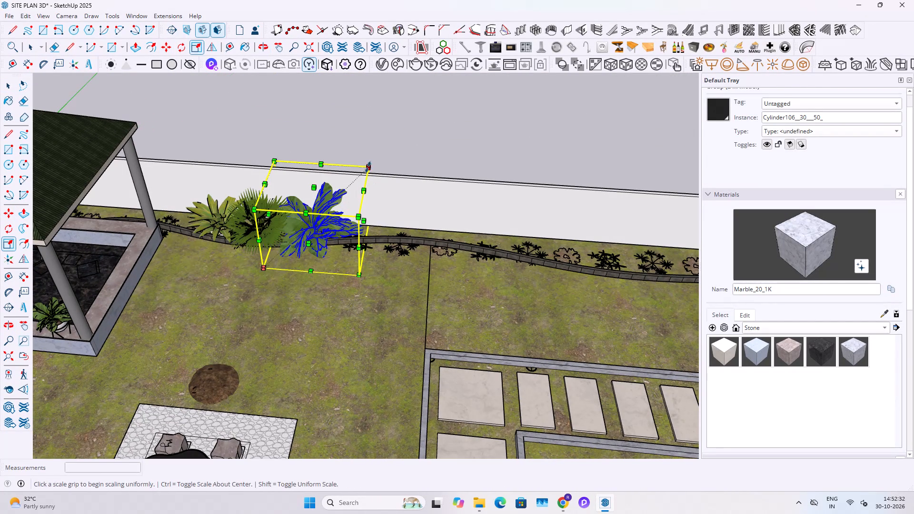
{"action": "left_click", "coordinate": [368, 167]}
{"action": "left_click", "coordinate": [351, 192]}
{"action": "key", "text": "space"}
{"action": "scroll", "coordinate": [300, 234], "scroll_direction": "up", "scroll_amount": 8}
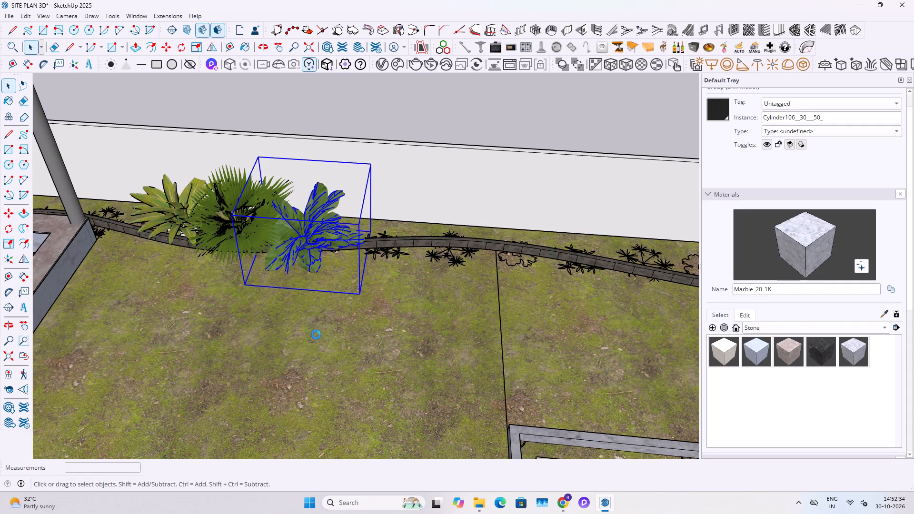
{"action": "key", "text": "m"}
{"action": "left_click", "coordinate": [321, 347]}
Switch to Chrome and download the 5.7 MB Plants model with potted and hanging plants from 3D Warehouse as plants.
{"action": "left_click", "coordinate": [554, 500]}
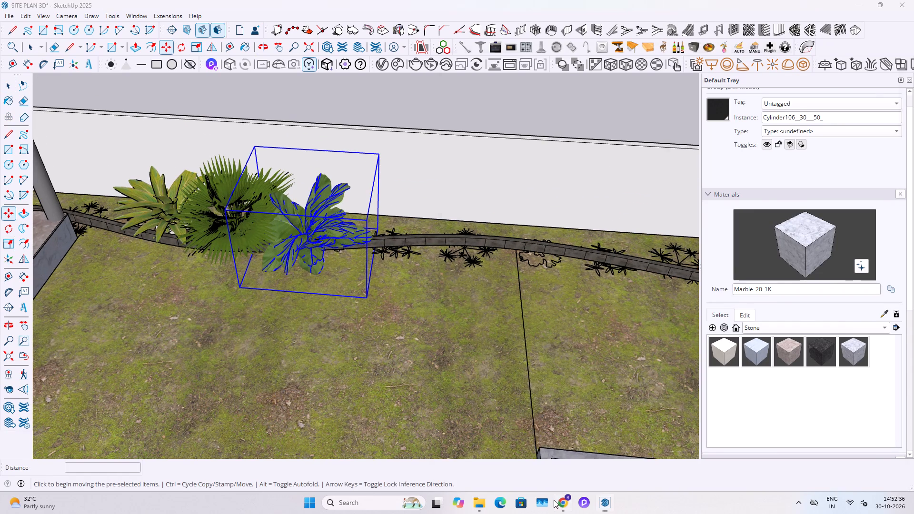
{"action": "left_click", "coordinate": [527, 125]}
{"action": "scroll", "coordinate": [632, 252], "scroll_direction": "down", "scroll_amount": 16}
{"action": "scroll", "coordinate": [618, 259], "scroll_direction": "up", "scroll_amount": 6}
{"action": "scroll", "coordinate": [835, 317], "scroll_direction": "up", "scroll_amount": 3}
{"action": "scroll", "coordinate": [801, 329], "scroll_direction": "down", "scroll_amount": 7}
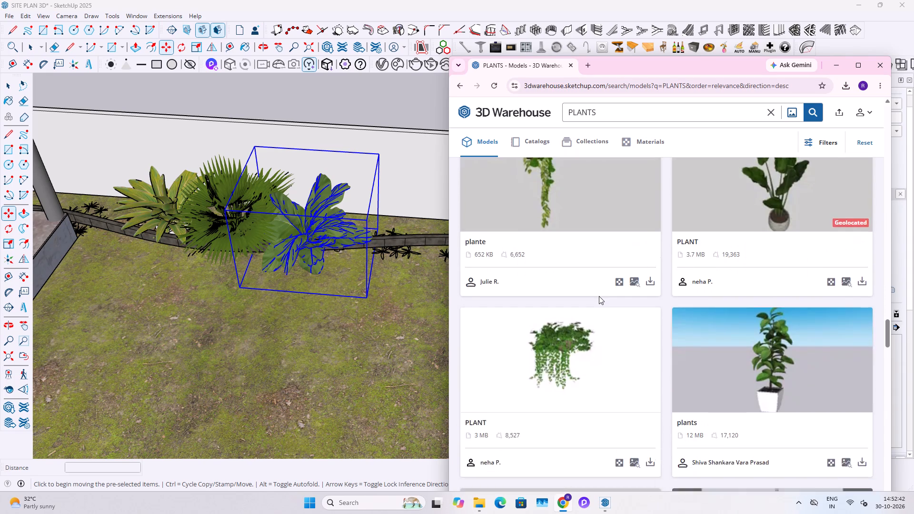
{"action": "scroll", "coordinate": [599, 296], "scroll_direction": "down", "scroll_amount": 9}
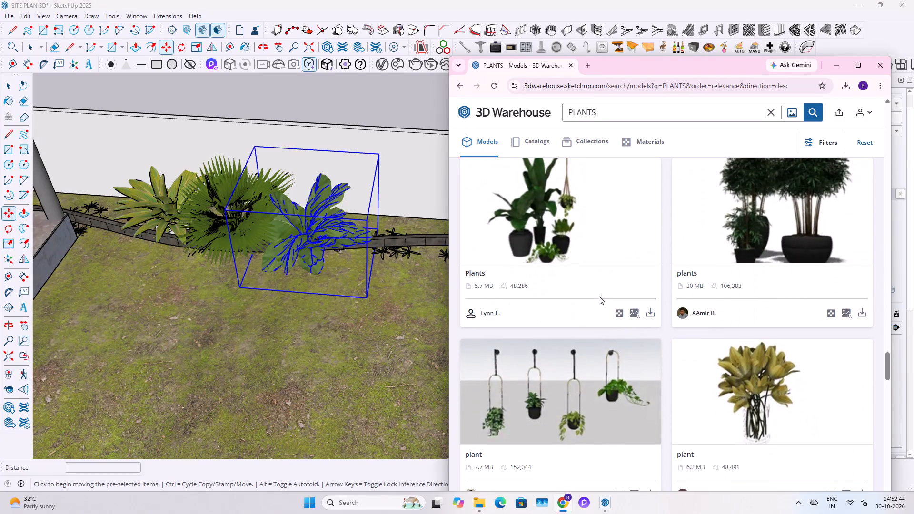
{"action": "scroll", "coordinate": [599, 296], "scroll_direction": "up", "scroll_amount": 1}
{"action": "left_click", "coordinate": [655, 354]}
{"action": "left_click", "coordinate": [666, 381]}
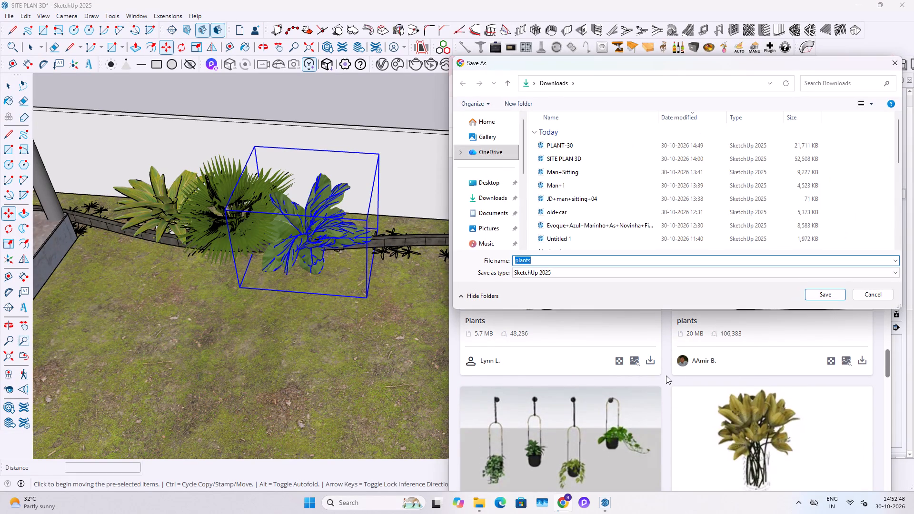
{"action": "left_click", "coordinate": [811, 295]}
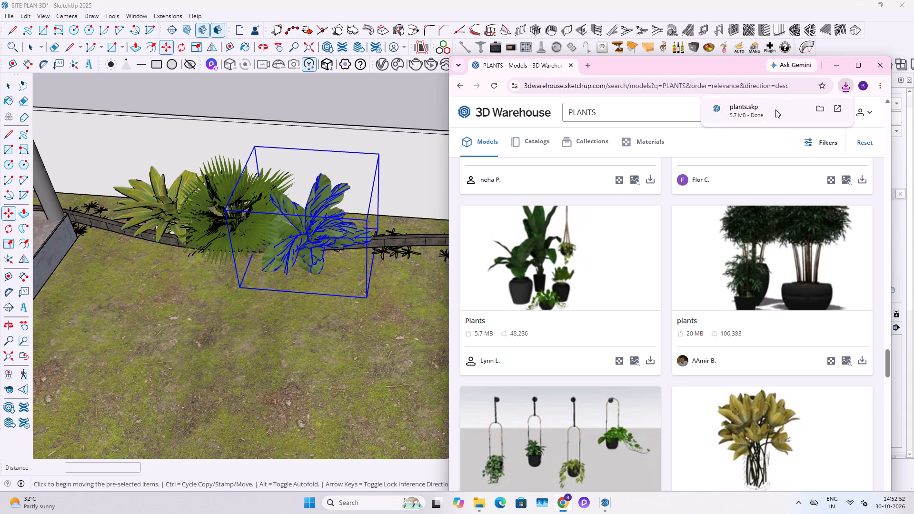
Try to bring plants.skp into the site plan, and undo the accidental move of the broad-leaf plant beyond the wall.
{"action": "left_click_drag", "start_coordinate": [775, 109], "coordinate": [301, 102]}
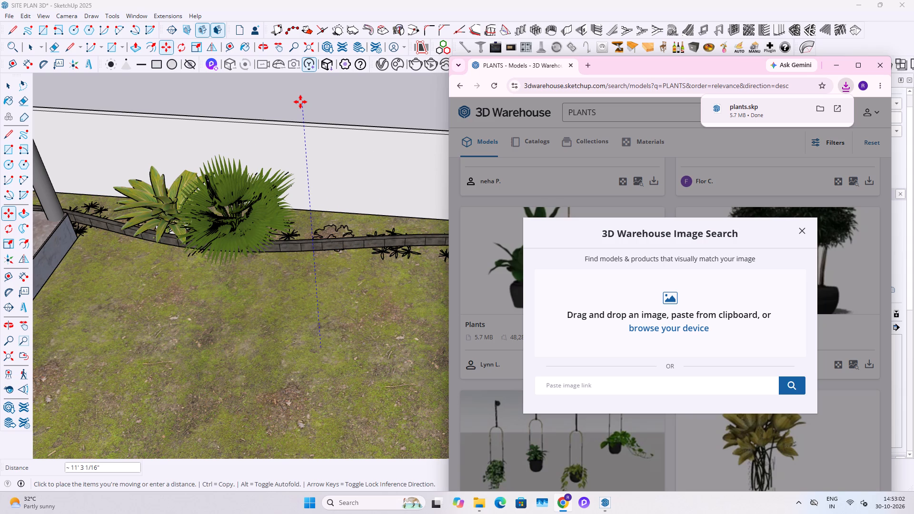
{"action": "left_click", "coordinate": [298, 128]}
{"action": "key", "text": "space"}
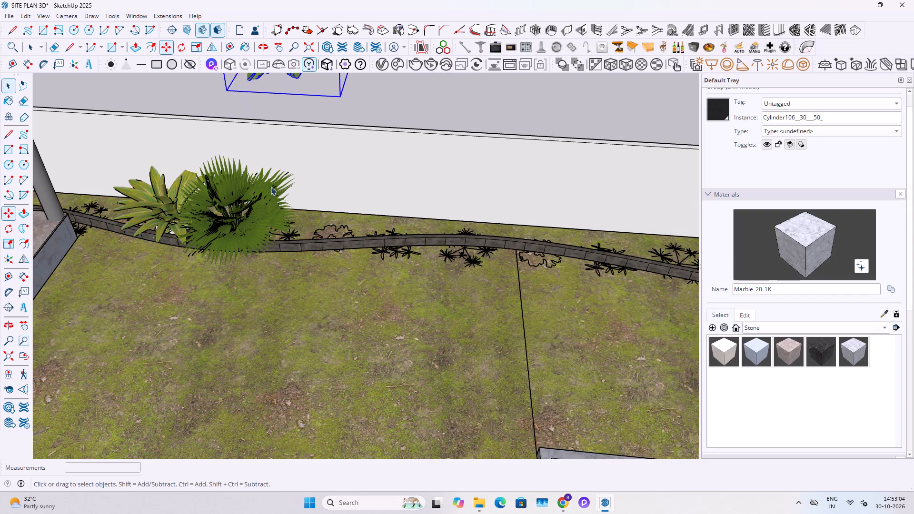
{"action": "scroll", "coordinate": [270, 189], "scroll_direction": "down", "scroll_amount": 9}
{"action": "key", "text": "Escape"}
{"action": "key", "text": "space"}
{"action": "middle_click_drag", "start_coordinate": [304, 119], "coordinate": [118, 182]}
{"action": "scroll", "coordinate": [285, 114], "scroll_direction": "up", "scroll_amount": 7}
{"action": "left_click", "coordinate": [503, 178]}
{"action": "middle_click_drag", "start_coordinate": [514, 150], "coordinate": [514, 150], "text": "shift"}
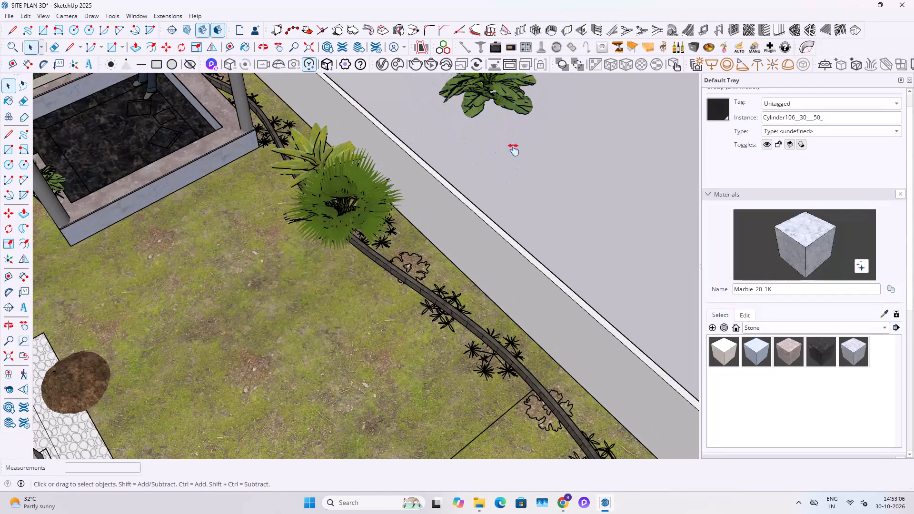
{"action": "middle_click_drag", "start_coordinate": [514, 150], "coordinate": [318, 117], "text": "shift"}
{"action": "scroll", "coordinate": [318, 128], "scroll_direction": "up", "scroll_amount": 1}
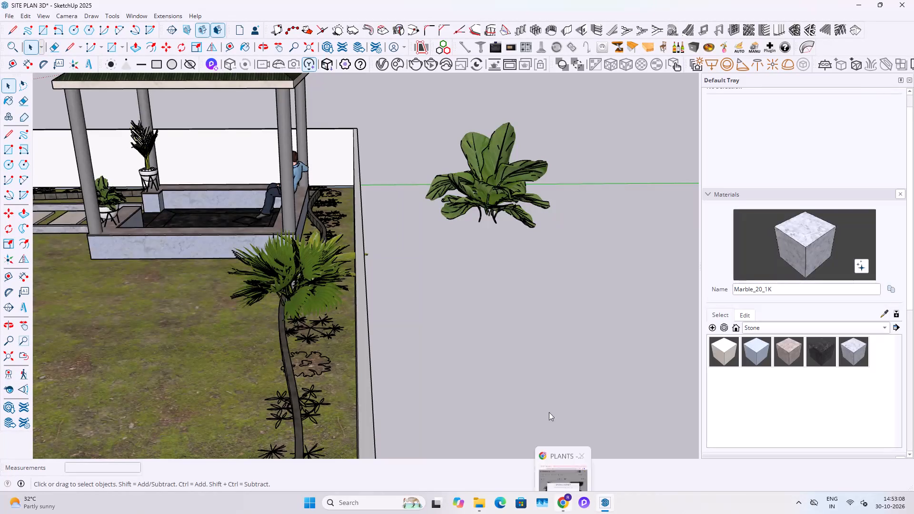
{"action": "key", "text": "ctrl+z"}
Insert the downloaded plants.skp into the site plan, just outside the boundary wall near the gazebo.
{"action": "left_click", "coordinate": [568, 500]}
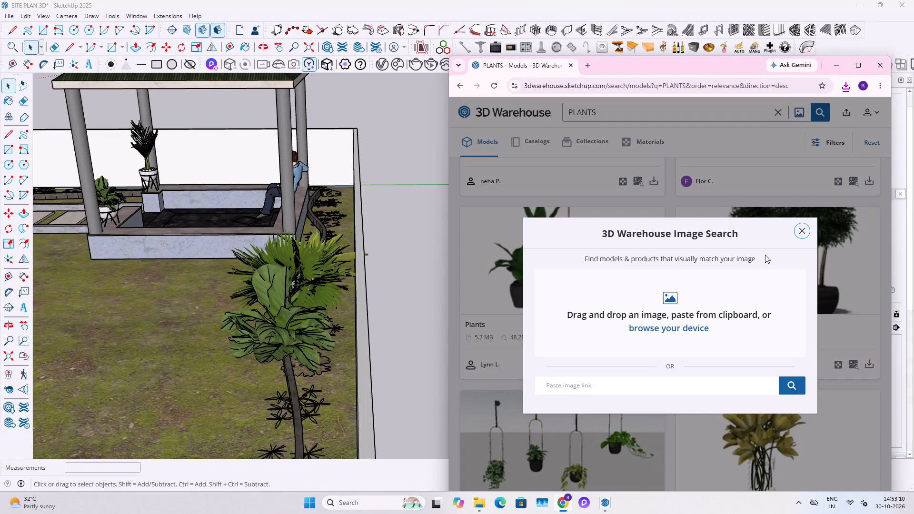
{"action": "left_click", "coordinate": [845, 84]}
{"action": "left_click_drag", "start_coordinate": [761, 130], "coordinate": [422, 209]}
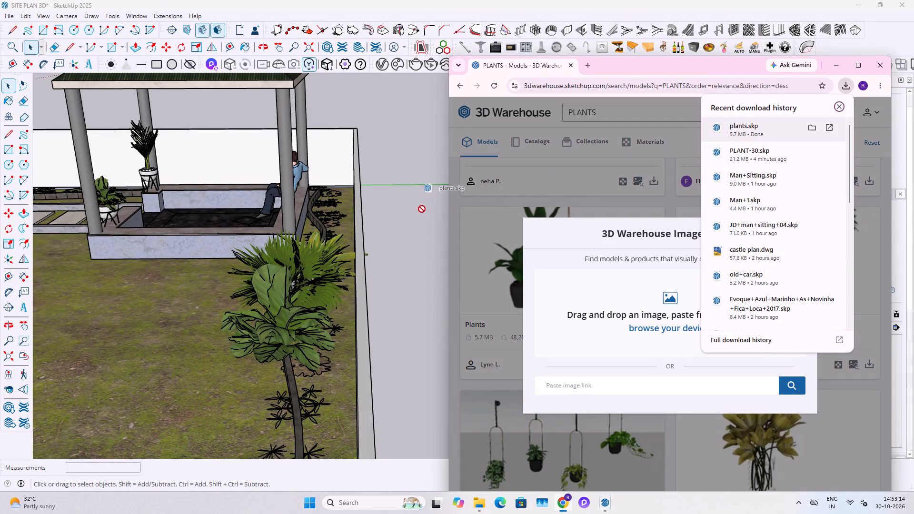
{"action": "left_click_drag", "start_coordinate": [422, 209], "coordinate": [402, 194]}
{"action": "scroll", "coordinate": [402, 194], "scroll_direction": "up", "scroll_amount": 4}
{"action": "key", "text": "space"}
{"action": "left_click", "coordinate": [413, 241]}
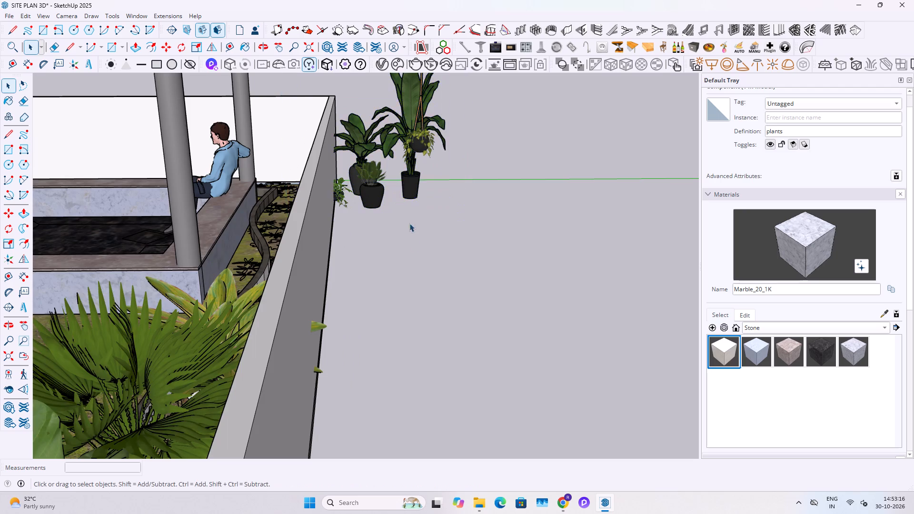
Move the inserted plants component farther out from the boundary wall onto clear ground.
{"action": "middle_click_drag", "start_coordinate": [398, 188], "coordinate": [270, 302]}
{"action": "scroll", "coordinate": [365, 241], "scroll_direction": "up", "scroll_amount": 1}
{"action": "scroll", "coordinate": [328, 219], "scroll_direction": "up", "scroll_amount": 2}
{"action": "left_click", "coordinate": [474, 132]}
{"action": "scroll", "coordinate": [445, 210], "scroll_direction": "down", "scroll_amount": 3}
{"action": "key", "text": "m"}
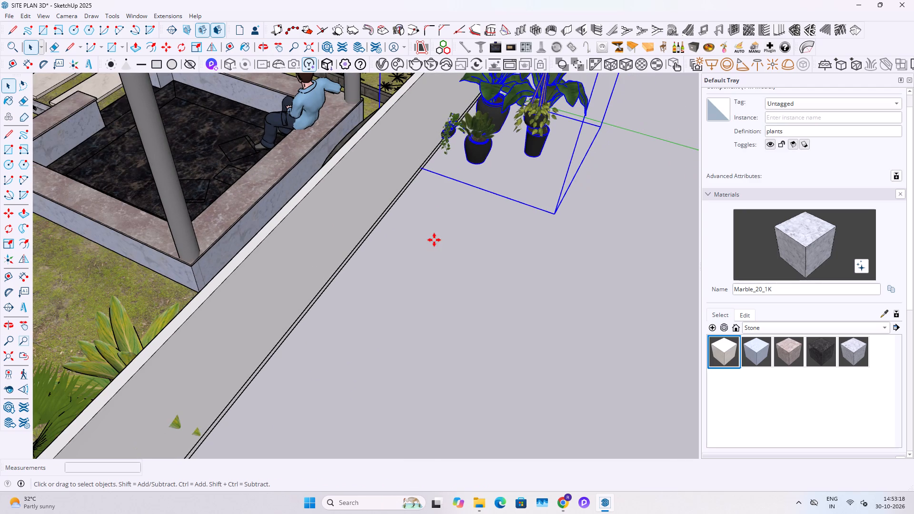
{"action": "left_click", "coordinate": [434, 240]}
{"action": "left_click", "coordinate": [479, 331]}
{"action": "key", "text": "space"}
Delete the black pot of the small front plant inside the plants component.
{"action": "left_click", "coordinate": [530, 226]}
{"action": "left_click", "coordinate": [530, 222]}
{"action": "key", "text": "Escape"}
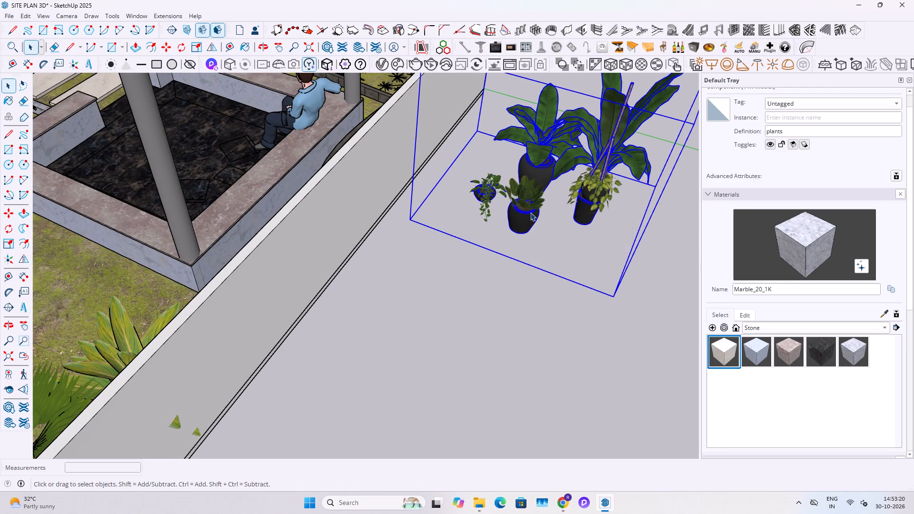
{"action": "right_click", "coordinate": [530, 212]}
{"action": "triple_click", "coordinate": [528, 213]}
{"action": "double_click", "coordinate": [524, 219]}
{"action": "left_click", "coordinate": [524, 219]}
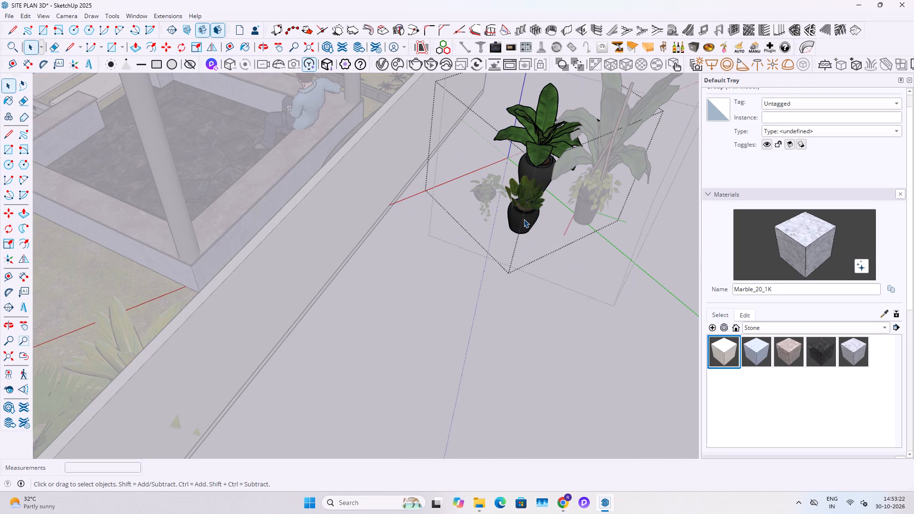
{"action": "key", "text": "Delete"}
{"action": "key", "text": "Escape"}
{"action": "key", "text": "Escape"}
Delete the large dark pot of the broad-leaf plant standing behind the small front plant inside the plants component.
{"action": "scroll", "coordinate": [522, 200], "scroll_direction": "up", "scroll_amount": 4}
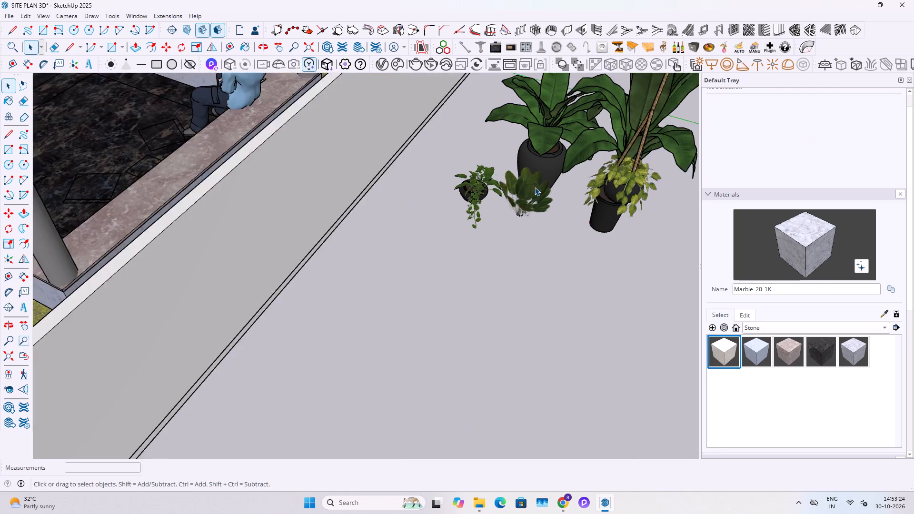
{"action": "scroll", "coordinate": [535, 187], "scroll_direction": "up", "scroll_amount": 3}
{"action": "key", "text": "Escape"}
{"action": "triple_click", "coordinate": [554, 168]}
{"action": "double_click", "coordinate": [554, 168]}
{"action": "left_click", "coordinate": [553, 168]}
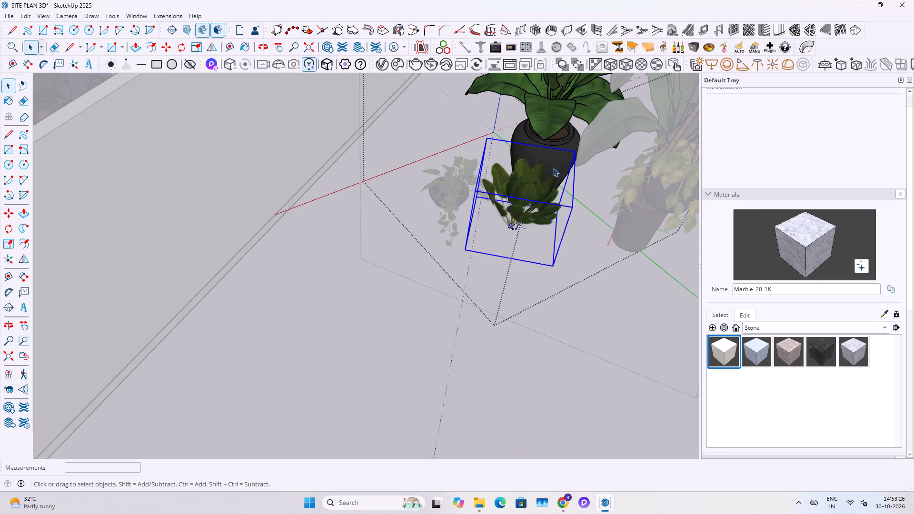
{"action": "key", "text": "Escape"}
{"action": "left_click", "coordinate": [555, 161]}
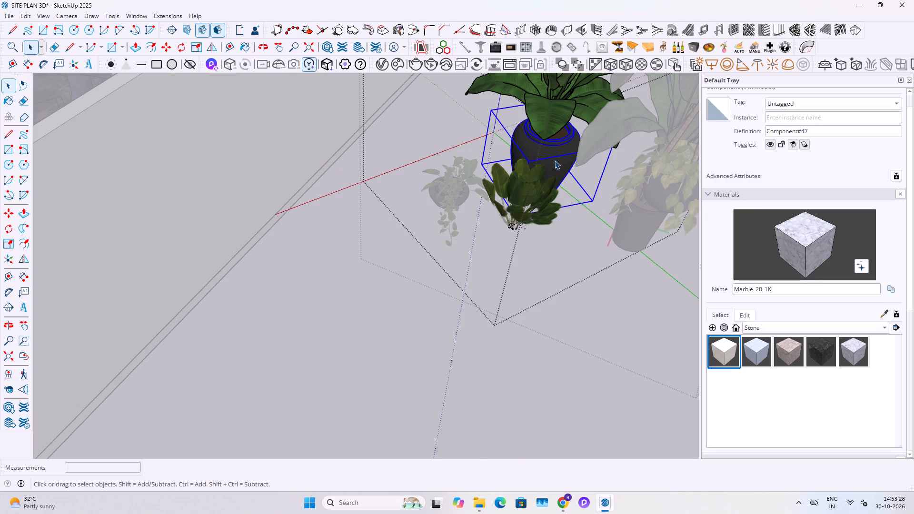
{"action": "key", "text": "Delete"}
{"action": "scroll", "coordinate": [361, 227], "scroll_direction": "down", "scroll_amount": 6}
Delete the tall black pot of the banana-leaf plant inside the plants component.
{"action": "key", "text": "Escape"}
{"action": "key", "text": "Escape"}
{"action": "double_click", "coordinate": [550, 231]}
{"action": "left_click", "coordinate": [550, 225]}
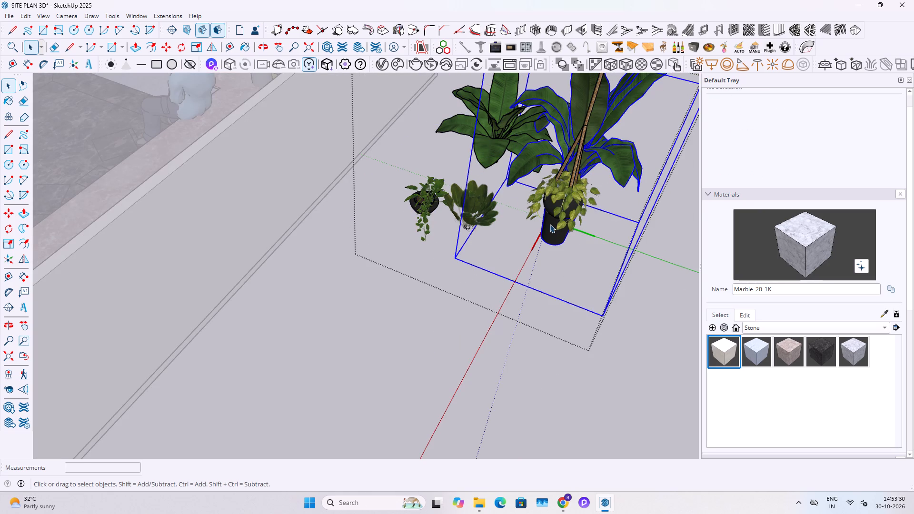
{"action": "triple_click", "coordinate": [550, 224]}
{"action": "key", "text": "Delete"}
{"action": "left_click", "coordinate": [548, 227]}
{"action": "key", "text": "Escape"}
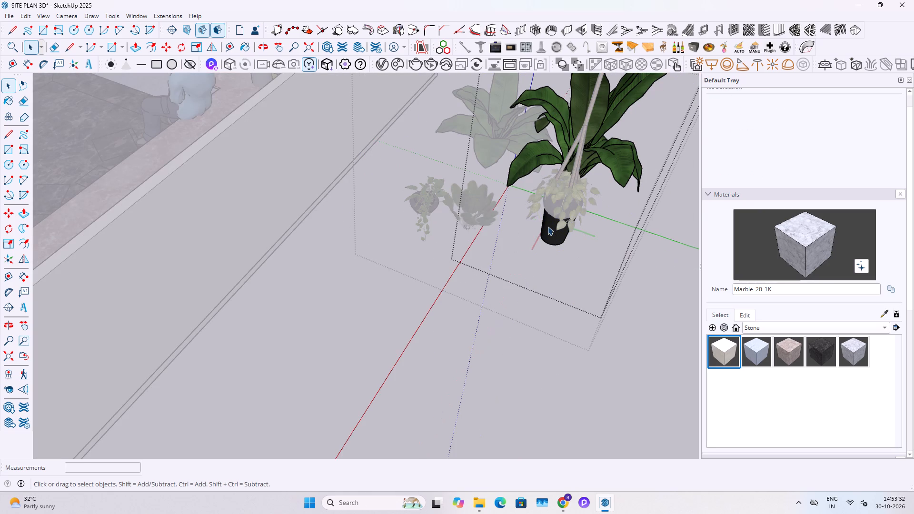
{"action": "left_click", "coordinate": [548, 227]}
{"action": "key", "text": "Delete"}
Delete the hanging plant together with its pot and ropes from the plants component.
{"action": "middle_click_drag", "start_coordinate": [592, 267], "coordinate": [419, 194]}
{"action": "key", "text": "Escape"}
{"action": "scroll", "coordinate": [436, 163], "scroll_direction": "up", "scroll_amount": 3}
{"action": "key", "text": "Escape"}
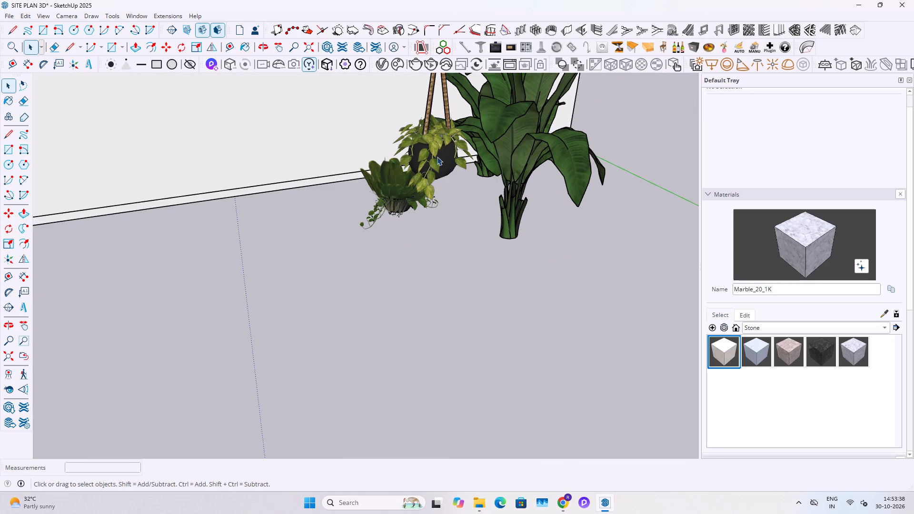
{"action": "triple_click", "coordinate": [445, 155]}
{"action": "scroll", "coordinate": [428, 178], "scroll_direction": "down", "scroll_amount": 6}
{"action": "middle_click_drag", "start_coordinate": [426, 182], "coordinate": [457, 329], "text": "shift"}
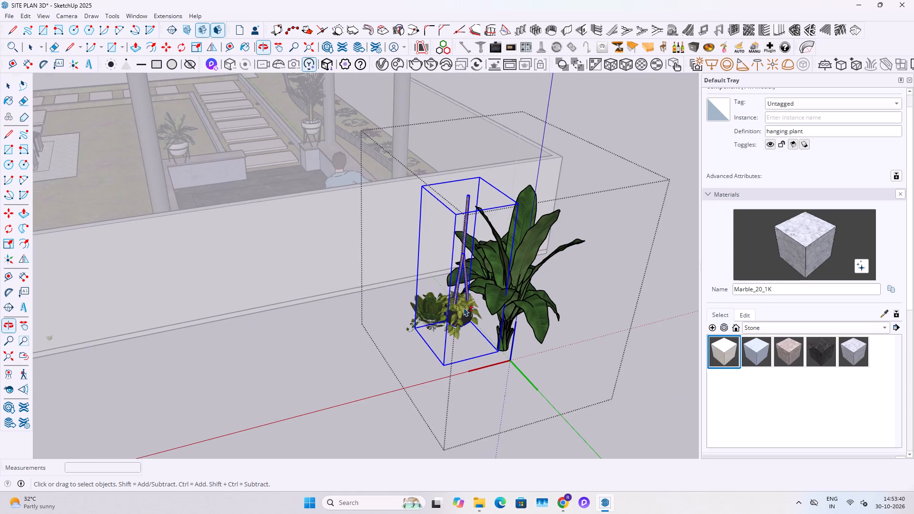
{"action": "key", "text": "Escape"}
{"action": "key", "text": "Escape"}
{"action": "left_click", "coordinate": [467, 239]}
{"action": "scroll", "coordinate": [461, 281], "scroll_direction": "up", "scroll_amount": 4}
{"action": "triple_click", "coordinate": [465, 275]}
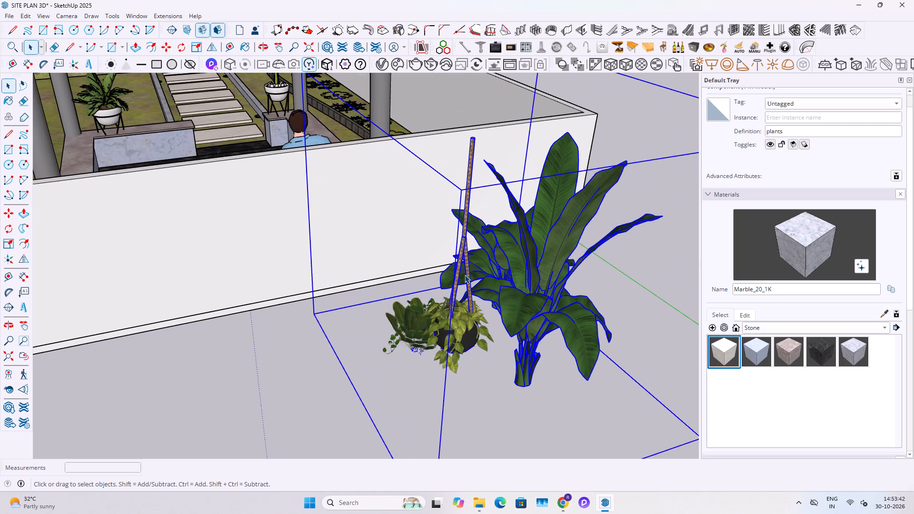
{"action": "key", "text": "Delete"}
{"action": "scroll", "coordinate": [463, 287], "scroll_direction": "down", "scroll_amount": 4}
{"action": "key", "text": "Escape"}
{"action": "key", "text": "Escape"}
{"action": "key", "text": "Escape"}
Explode the plants component so its plants can be handled separately.
{"action": "left_click", "coordinate": [506, 269]}
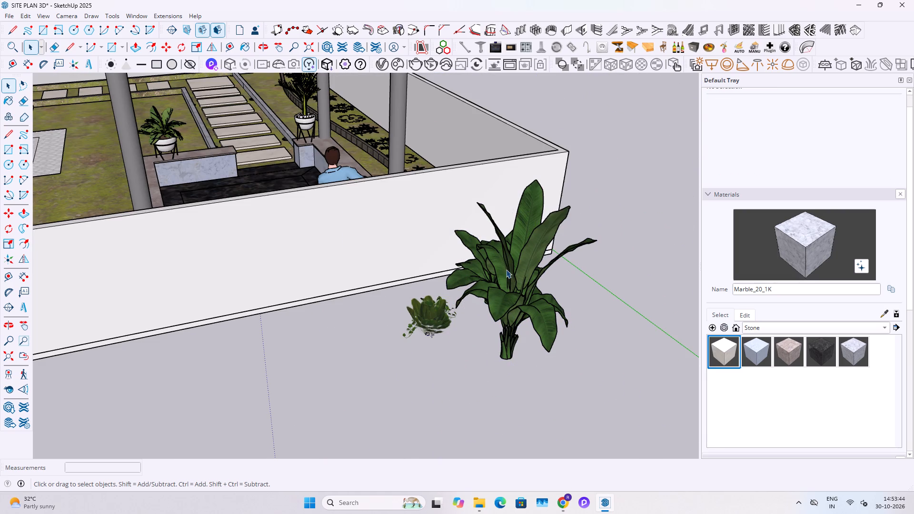
{"action": "right_click", "coordinate": [506, 269]}
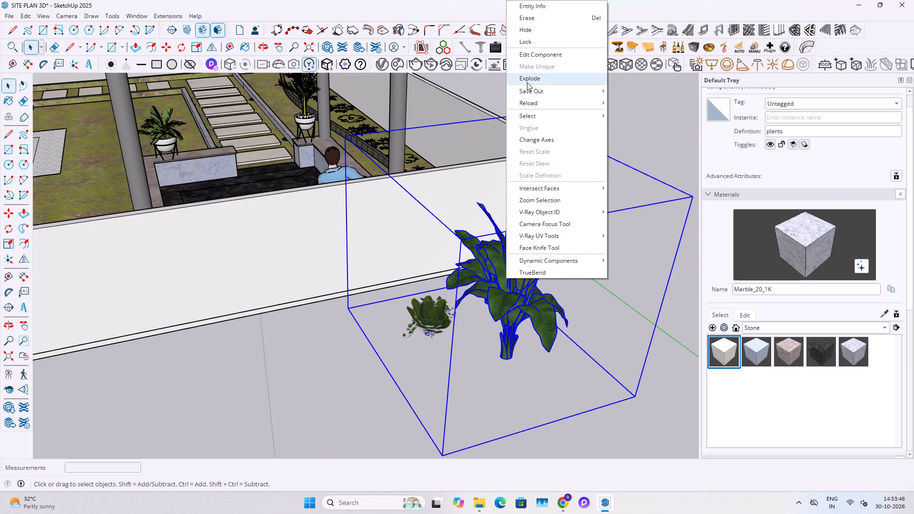
{"action": "left_click", "coordinate": [527, 82]}
{"action": "left_click", "coordinate": [596, 341]}
Move the tall banana-leaf plant about 29' 6" over the wall into the boundary bed, beside the broad-leaf plant.
{"action": "middle_click_drag", "start_coordinate": [532, 328], "coordinate": [714, 331]}
{"action": "scroll", "coordinate": [605, 231], "scroll_direction": "up", "scroll_amount": 2}
{"action": "left_click", "coordinate": [617, 272]}
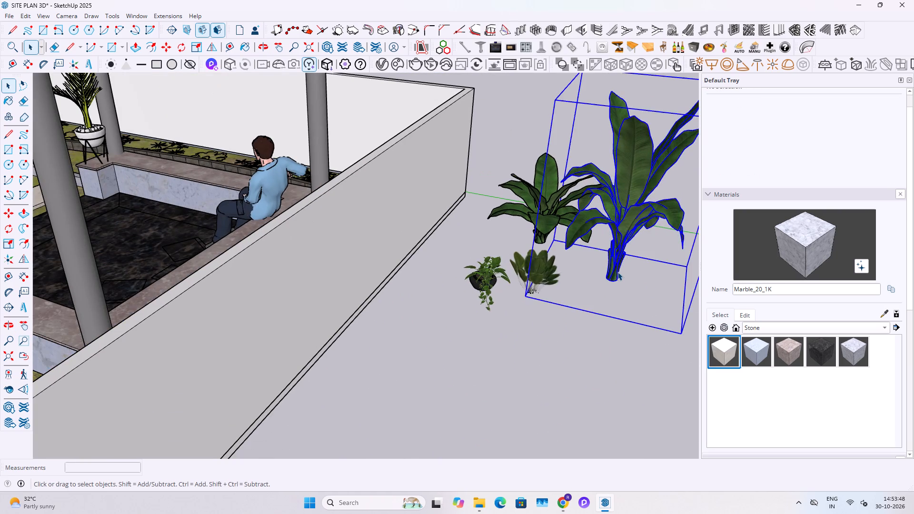
{"action": "scroll", "coordinate": [617, 272], "scroll_direction": "up", "scroll_amount": 3}
{"action": "key", "text": "m"}
{"action": "left_click", "coordinate": [616, 283]}
{"action": "scroll", "coordinate": [586, 244], "scroll_direction": "down", "scroll_amount": 6}
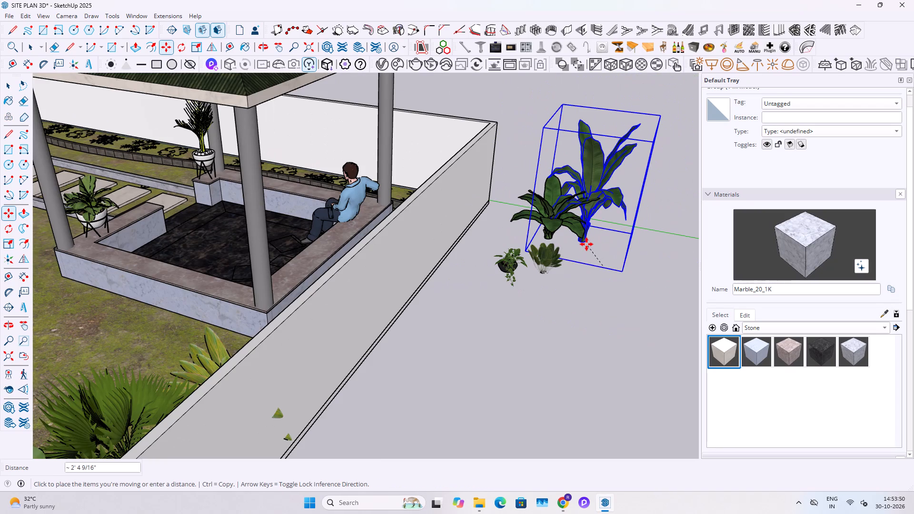
{"action": "scroll", "coordinate": [582, 246], "scroll_direction": "down", "scroll_amount": 5}
{"action": "middle_click_drag", "start_coordinate": [474, 304], "coordinate": [736, 328]}
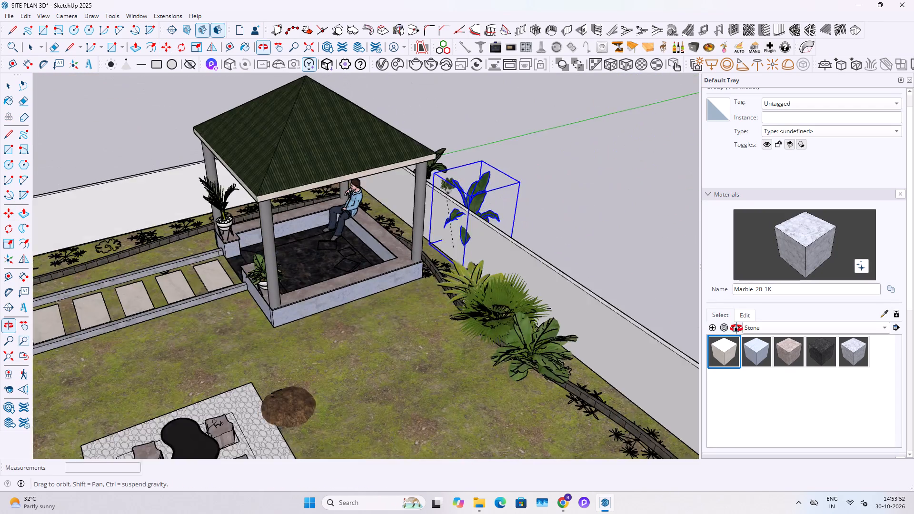
{"action": "middle_click_drag", "start_coordinate": [736, 328], "coordinate": [760, 333]}
{"action": "scroll", "coordinate": [681, 378], "scroll_direction": "up", "scroll_amount": 7}
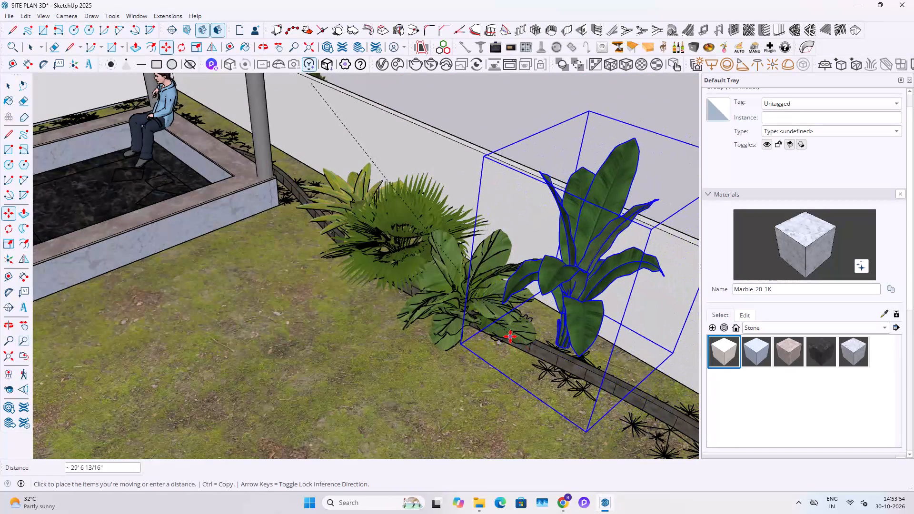
{"action": "left_click", "coordinate": [509, 336]}
{"action": "key", "text": "space"}
Move the tall banana-leaf plant about 3' 8" into the strip between the stone edging and the wall.
{"action": "scroll", "coordinate": [664, 337], "scroll_direction": "up", "scroll_amount": 2}
{"action": "key", "text": "space"}
{"action": "middle_click_drag", "start_coordinate": [650, 335], "coordinate": [542, 269]}
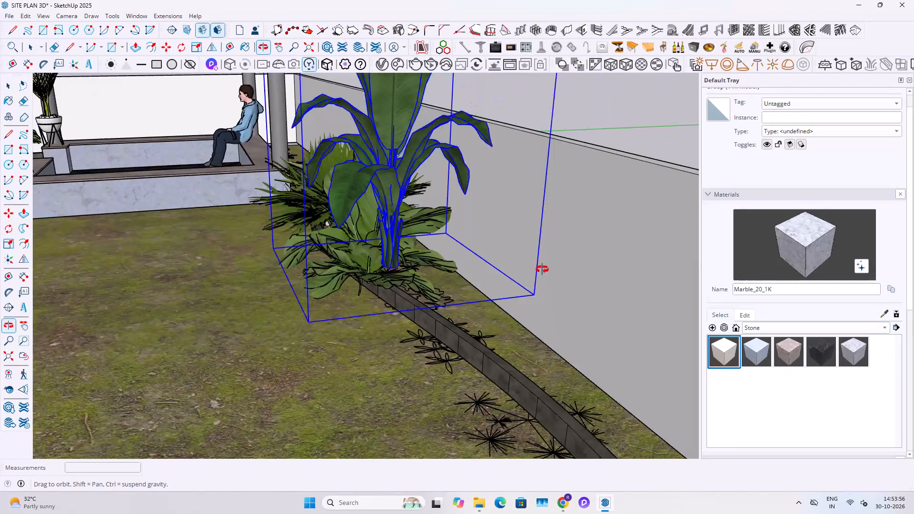
{"action": "middle_click_drag", "start_coordinate": [542, 269], "coordinate": [538, 271]}
{"action": "key", "text": "m"}
{"action": "left_click", "coordinate": [390, 260]}
{"action": "left_click_drag", "start_coordinate": [457, 297], "coordinate": [457, 305]}
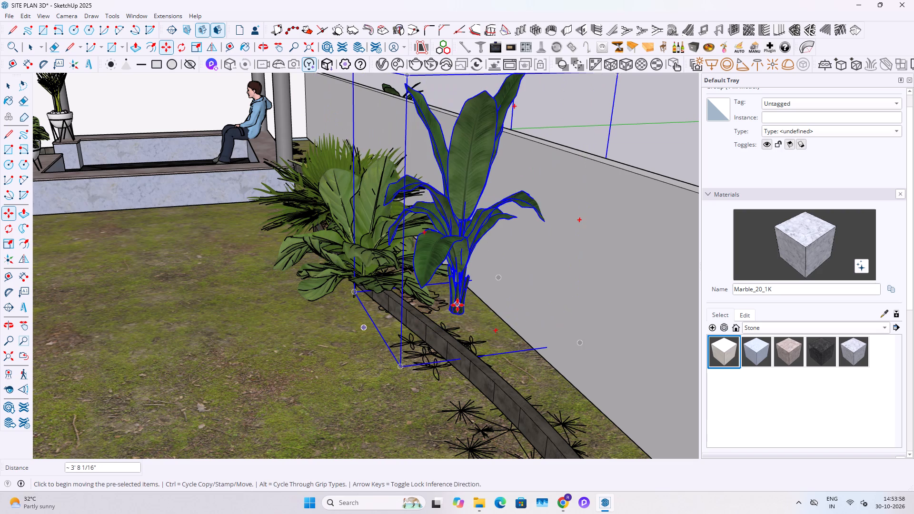
{"action": "left_click_drag", "start_coordinate": [457, 305], "coordinate": [458, 308]}
{"action": "middle_click_drag", "start_coordinate": [470, 289], "coordinate": [521, 350]}
{"action": "key", "text": "space"}
Move the broad-leaf plant about 1' closer to the fan palm and the boundary wall.
{"action": "left_click", "coordinate": [399, 289]}
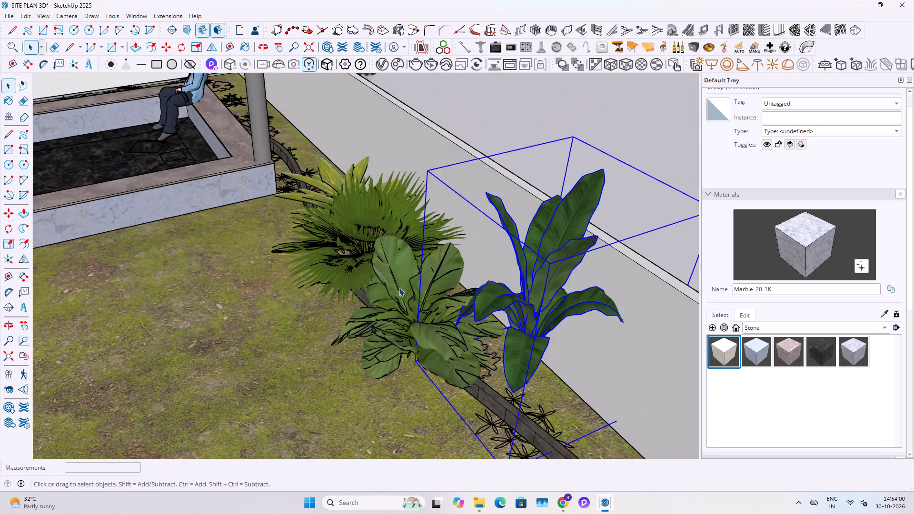
{"action": "key", "text": "m"}
{"action": "left_click", "coordinate": [304, 387]}
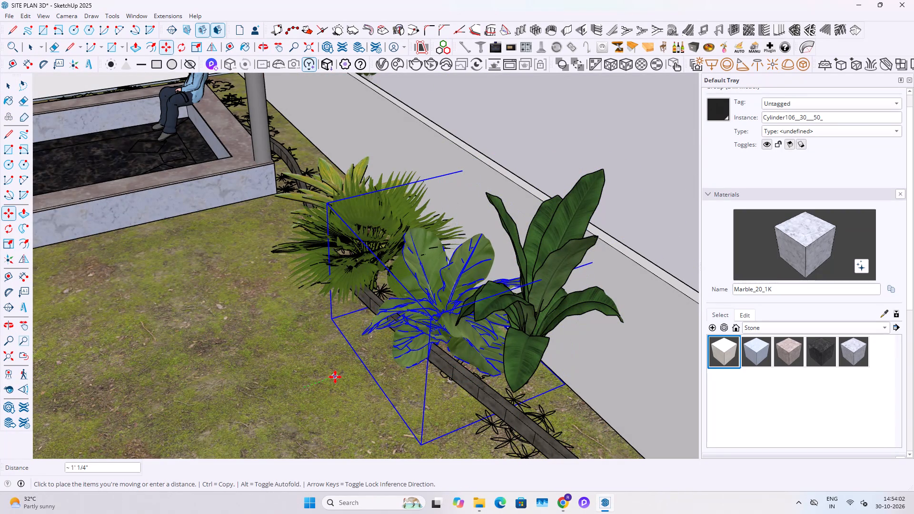
{"action": "left_click", "coordinate": [335, 377]}
{"action": "key", "text": "space"}
{"action": "scroll", "coordinate": [336, 374], "scroll_direction": "down", "scroll_amount": 7}
{"action": "key", "text": "space"}
Lower the tall banana-leaf plant about 7" along the blue axis so its stem meets the bed's soil.
{"action": "middle_click_drag", "start_coordinate": [344, 366], "coordinate": [532, 345]}
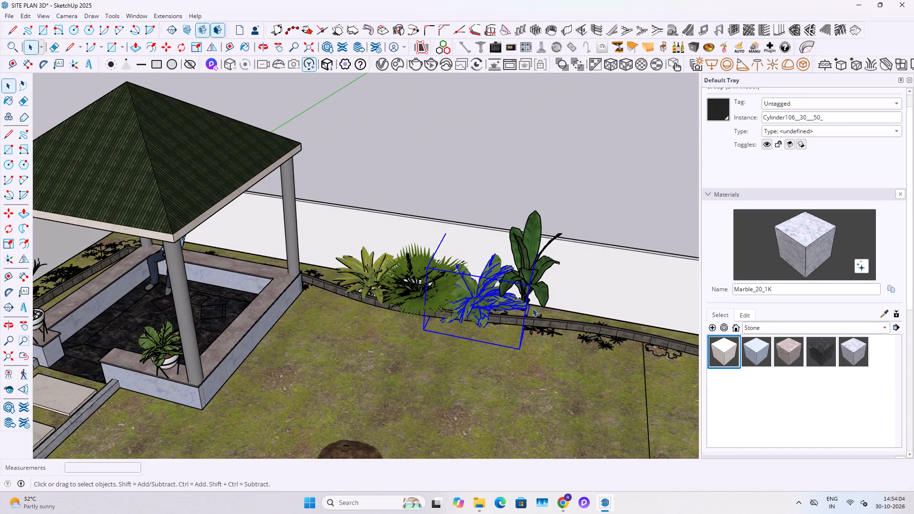
{"action": "scroll", "coordinate": [528, 285], "scroll_direction": "up", "scroll_amount": 7}
{"action": "left_click", "coordinate": [517, 276]}
{"action": "middle_click_drag", "start_coordinate": [548, 296], "coordinate": [448, 309]}
{"action": "scroll", "coordinate": [492, 356], "scroll_direction": "up", "scroll_amount": 4}
{"action": "middle_click_drag", "start_coordinate": [512, 364], "coordinate": [347, 249]}
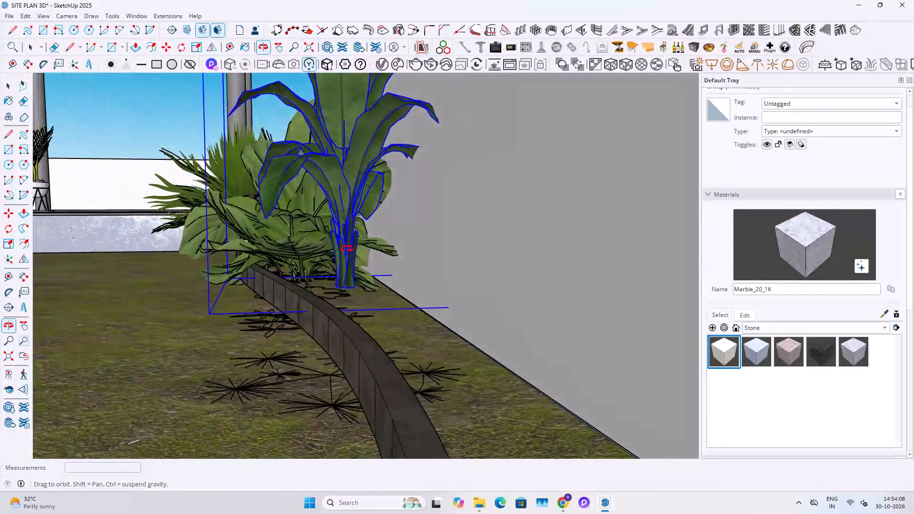
{"action": "middle_click_drag", "start_coordinate": [347, 249], "coordinate": [326, 252]}
{"action": "key", "text": "m"}
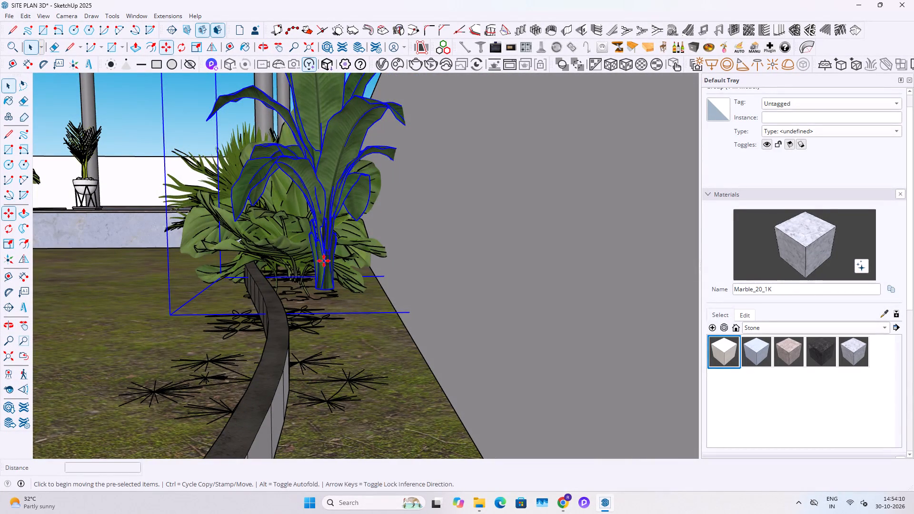
{"action": "left_click", "coordinate": [325, 264]}
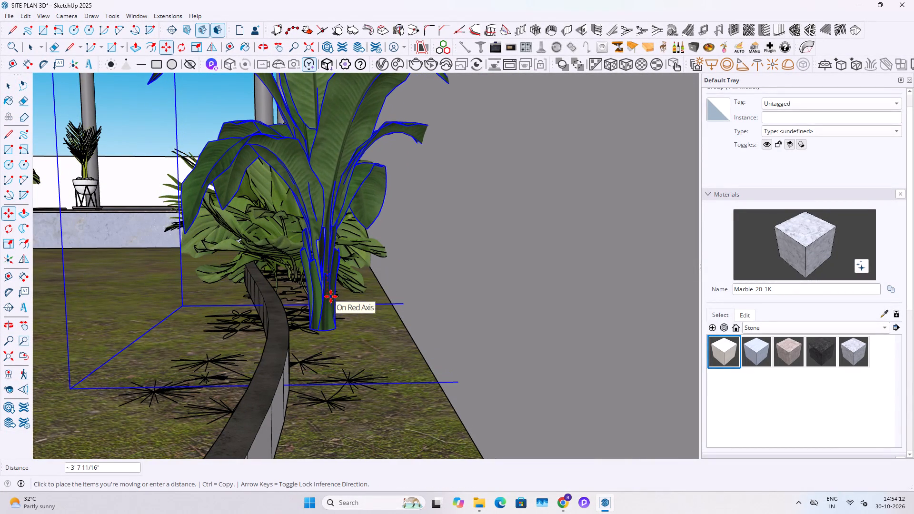
{"action": "key", "text": "Down"}
{"action": "key", "text": "Up"}
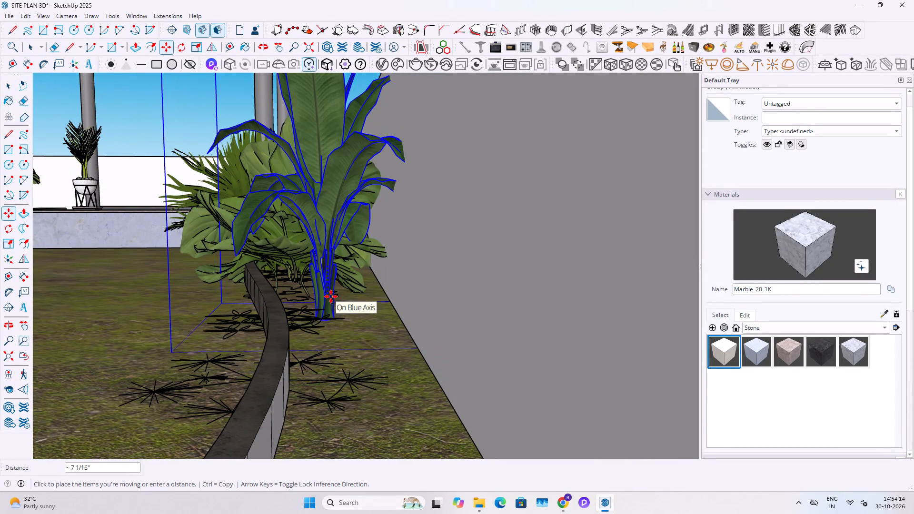
{"action": "left_click", "coordinate": [331, 297]}
{"action": "key", "text": "space"}
{"action": "key", "text": "space"}
Cut the small potless plant's leaf group out of the remaining plants group outside the wall.
{"action": "middle_click_drag", "start_coordinate": [284, 301], "coordinate": [506, 374]}
{"action": "scroll", "coordinate": [261, 366], "scroll_direction": "down", "scroll_amount": 12}
{"action": "middle_click_drag", "start_coordinate": [231, 252], "coordinate": [225, 258]}
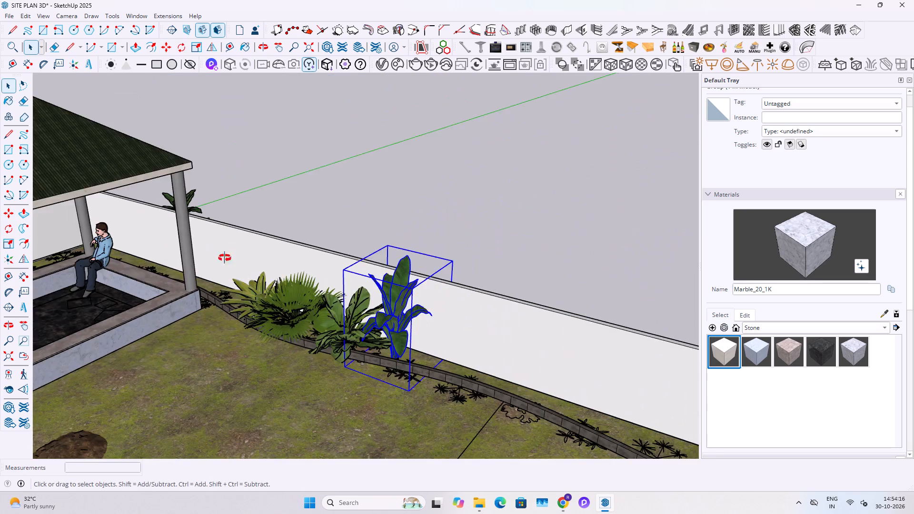
{"action": "middle_click_drag", "start_coordinate": [225, 258], "coordinate": [168, 329]}
{"action": "scroll", "coordinate": [214, 186], "scroll_direction": "up", "scroll_amount": 9}
{"action": "left_click", "coordinate": [269, 141]}
{"action": "scroll", "coordinate": [274, 160], "scroll_direction": "up", "scroll_amount": 4}
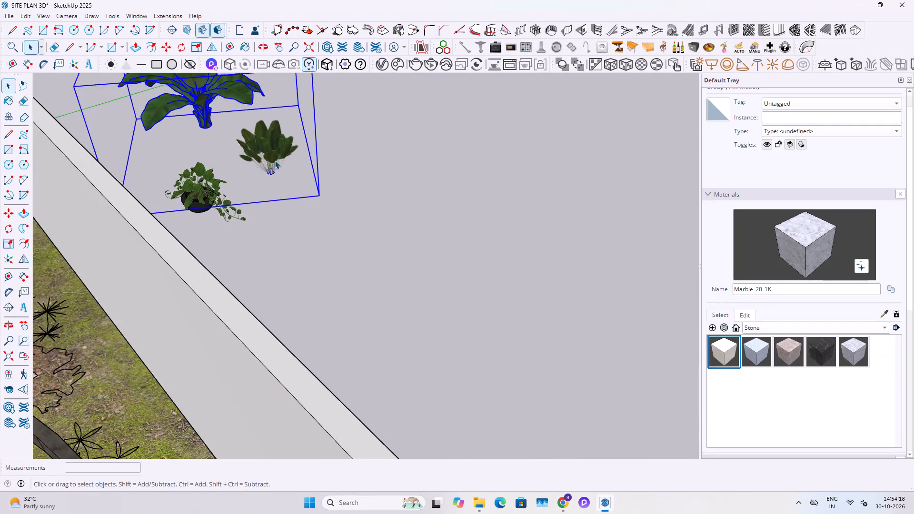
{"action": "left_click", "coordinate": [280, 155]}
{"action": "left_click", "coordinate": [278, 149]}
{"action": "triple_click", "coordinate": [272, 149]}
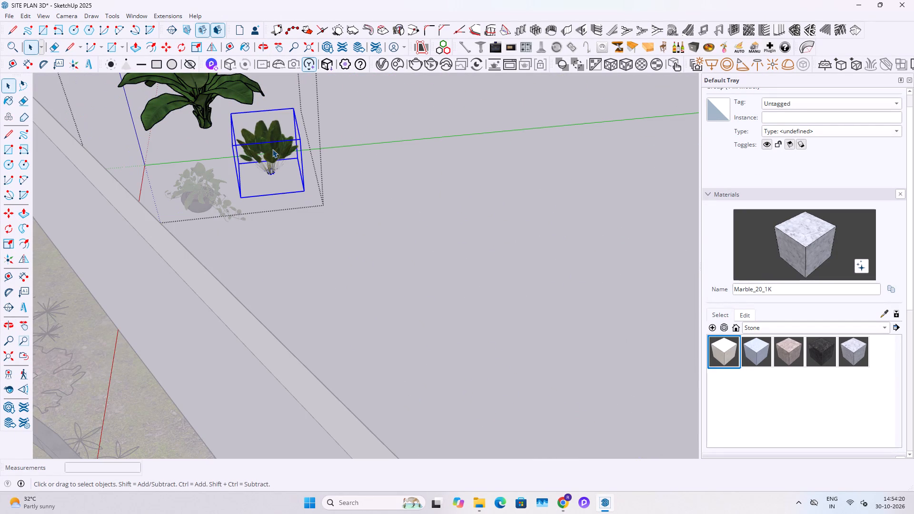
{"action": "key", "text": "ctrl+x"}
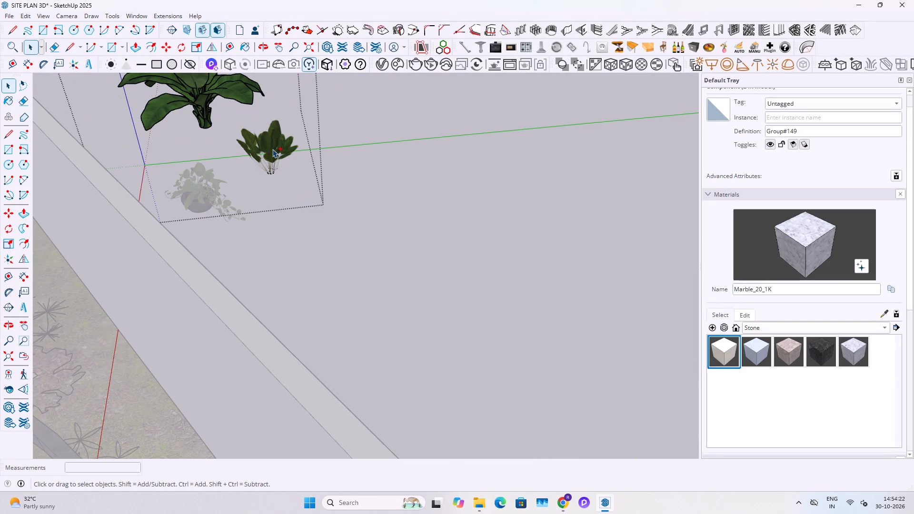
{"action": "key", "text": "Escape"}
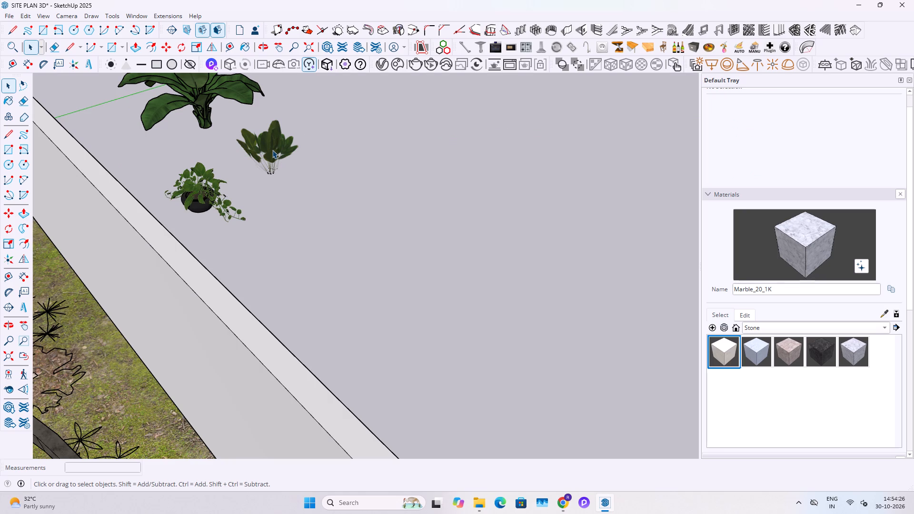
Copy the small potless plant from outside the wall and paste it into the boundary bed beside the banana-leaf plant.
{"action": "triple_click", "coordinate": [269, 157]}
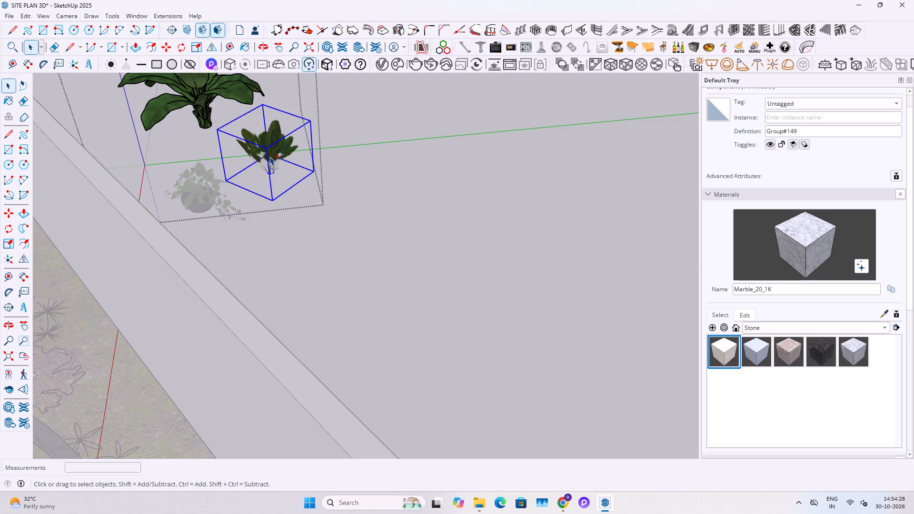
{"action": "key", "text": "ctrl+c"}
{"action": "key", "text": "Escape"}
{"action": "key", "text": "Escape"}
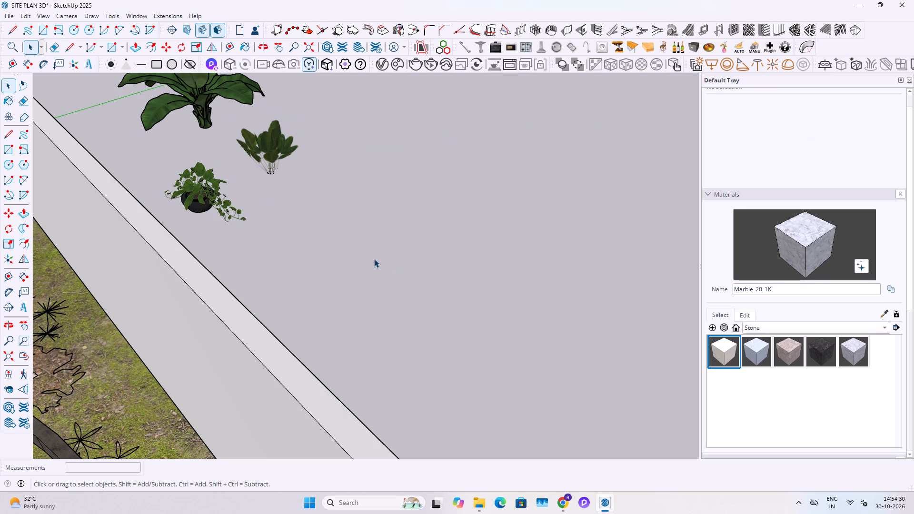
{"action": "key", "text": "ctrl+v"}
{"action": "scroll", "coordinate": [324, 294], "scroll_direction": "down", "scroll_amount": 8}
{"action": "middle_click_drag", "start_coordinate": [363, 348], "coordinate": [325, 245], "text": "shift"}
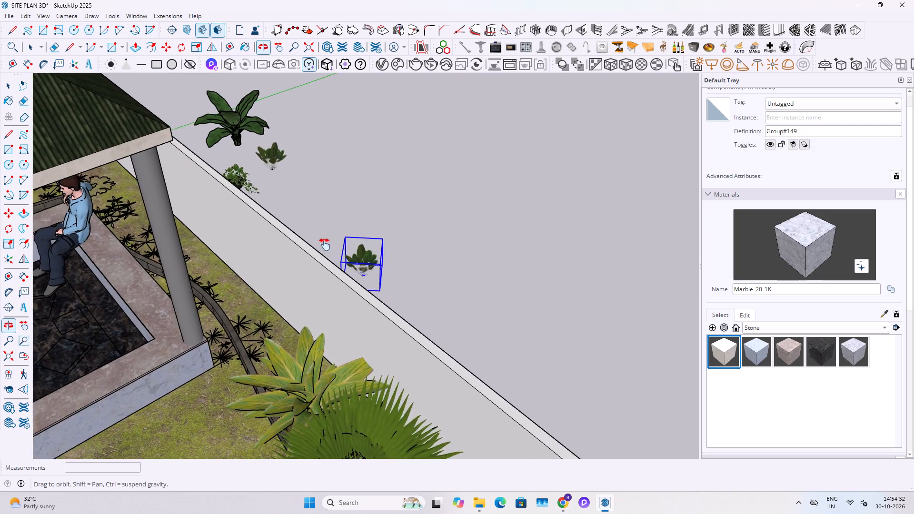
{"action": "middle_click_drag", "start_coordinate": [325, 245], "coordinate": [327, 188], "text": "shift"}
{"action": "middle_click_drag", "start_coordinate": [380, 306], "coordinate": [223, 87], "text": "shift"}
{"action": "scroll", "coordinate": [273, 141], "scroll_direction": "down", "scroll_amount": 4}
{"action": "scroll", "coordinate": [344, 265], "scroll_direction": "up", "scroll_amount": 3}
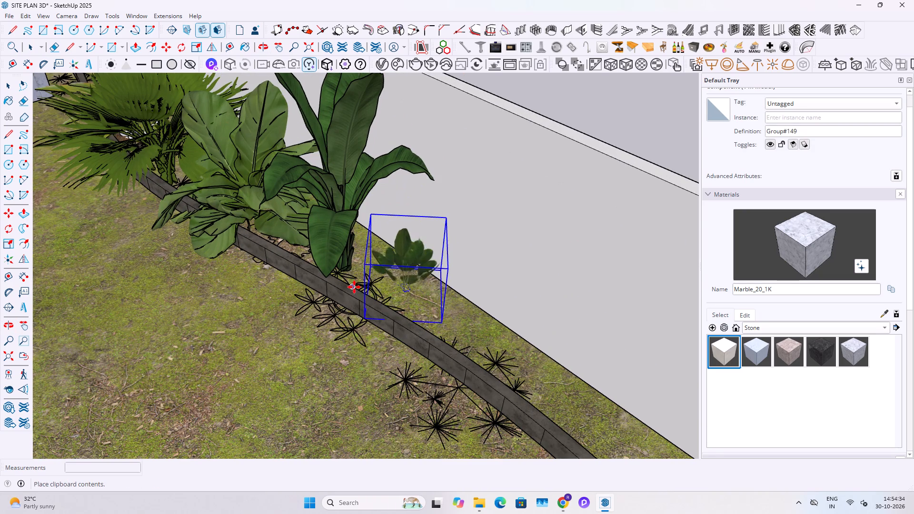
{"action": "left_click", "coordinate": [351, 305]}
{"action": "key", "text": "space"}
{"action": "key", "text": "space"}
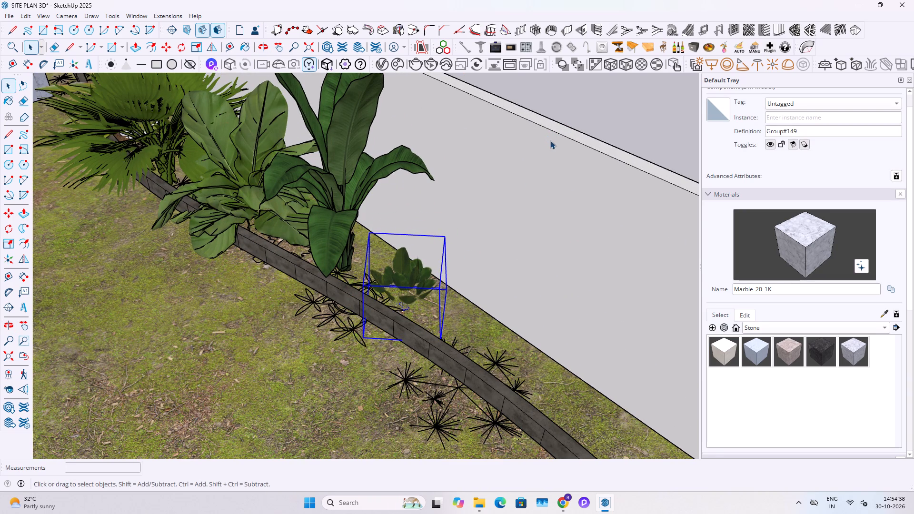
Scale up the small plant beside the banana-leaf plant uniformly about its opposite corner.
{"action": "middle_click_drag", "start_coordinate": [423, 310], "coordinate": [495, 303]}
{"action": "key", "text": "s"}
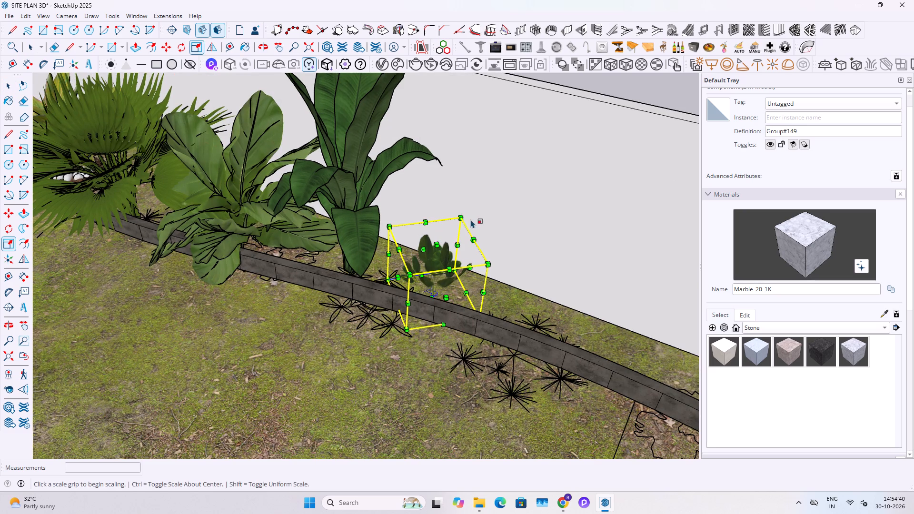
{"action": "left_click", "coordinate": [459, 213]}
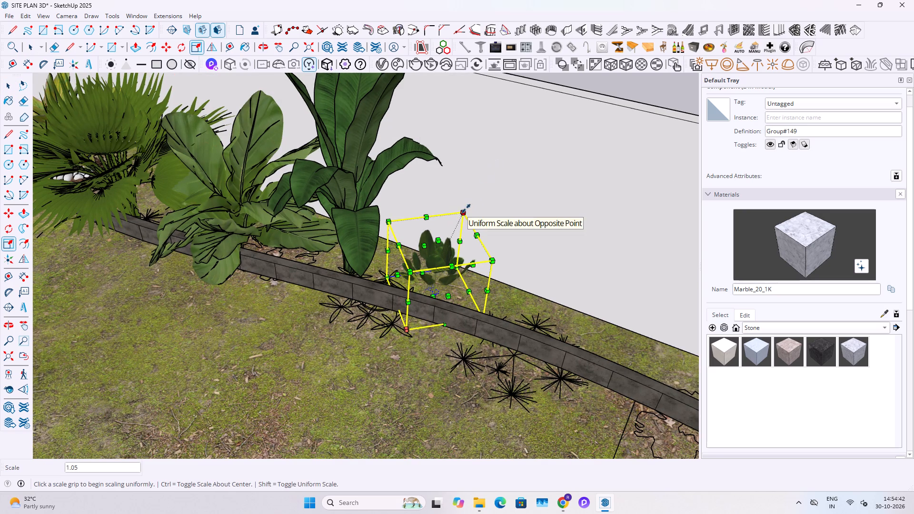
{"action": "left_click", "coordinate": [466, 208]}
{"action": "left_click", "coordinate": [486, 171]}
{"action": "key", "text": "space"}
{"action": "key", "text": "space"}
Group all the plants of the boundary bed, from the yellow-green spiky plant to the small plant, into one group.
{"action": "middle_click_drag", "start_coordinate": [438, 238], "coordinate": [565, 131]}
{"action": "scroll", "coordinate": [351, 277], "scroll_direction": "down", "scroll_amount": 6}
{"action": "left_click", "coordinate": [359, 321]}
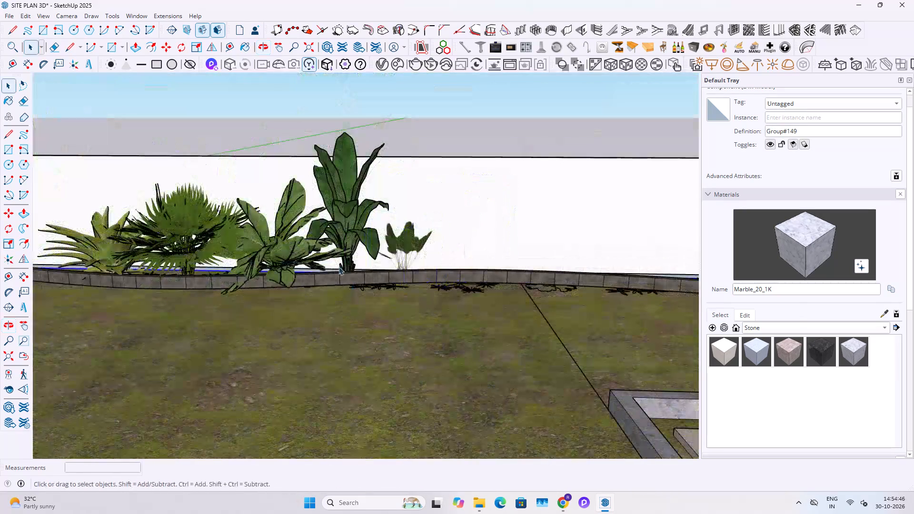
{"action": "left_click", "coordinate": [272, 249]}
{"action": "left_click", "coordinate": [184, 232], "text": "ctrl"}
{"action": "left_click", "coordinate": [128, 240], "text": "ctrl"}
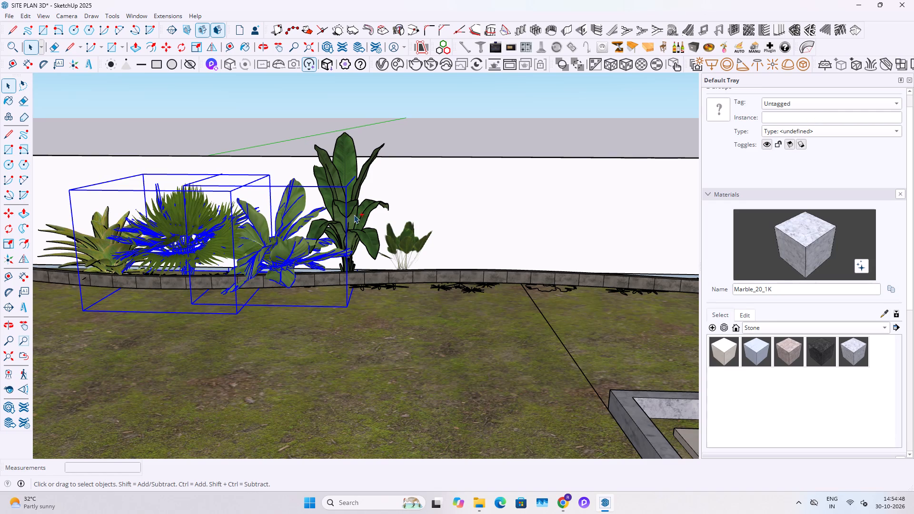
{"action": "left_click", "coordinate": [354, 215], "text": "ctrl"}
{"action": "left_click", "coordinate": [407, 244], "text": "ctrl"}
{"action": "left_click", "coordinate": [87, 241], "text": "ctrl"}
{"action": "right_click", "coordinate": [87, 241], "text": "ctrl"}
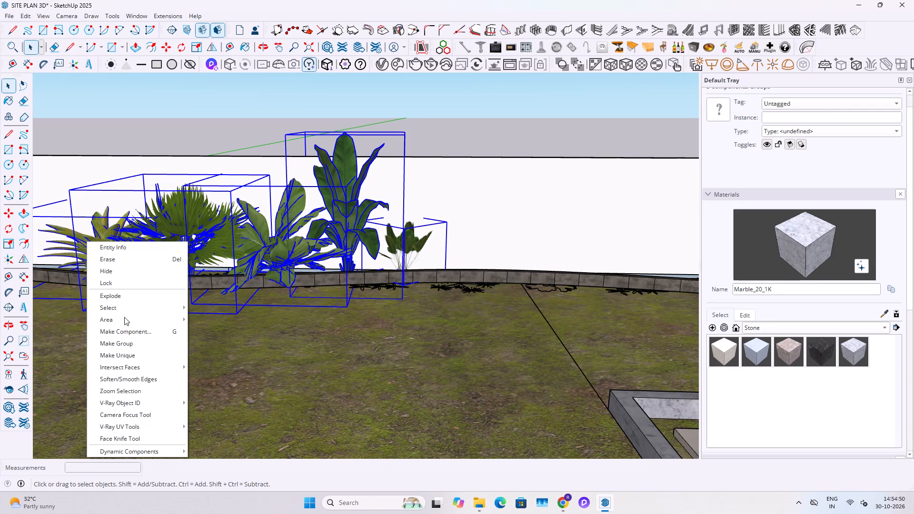
{"action": "left_click", "coordinate": [125, 343]}
Copy the plant group about 13' along the boundary bed, away from the gazebo.
{"action": "scroll", "coordinate": [318, 349], "scroll_direction": "down", "scroll_amount": 3}
{"action": "key", "text": "m"}
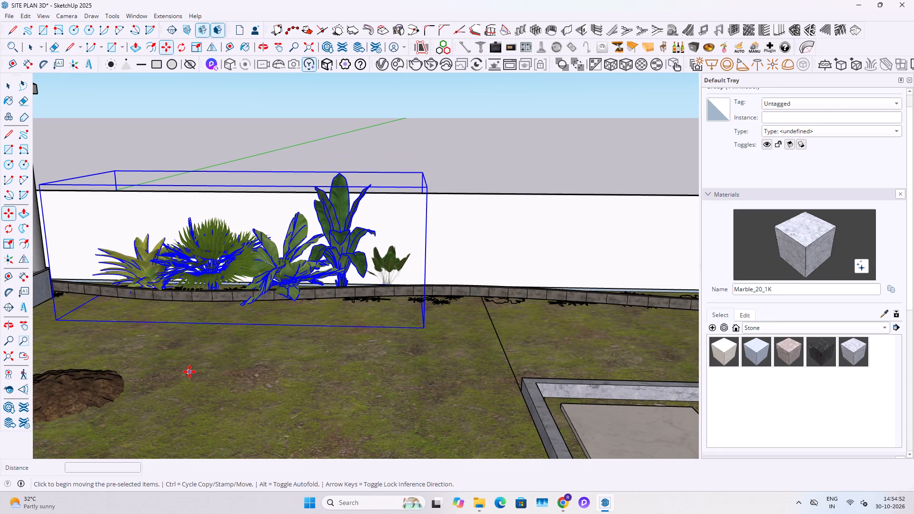
{"action": "left_click", "coordinate": [189, 372], "text": "ctrl"}
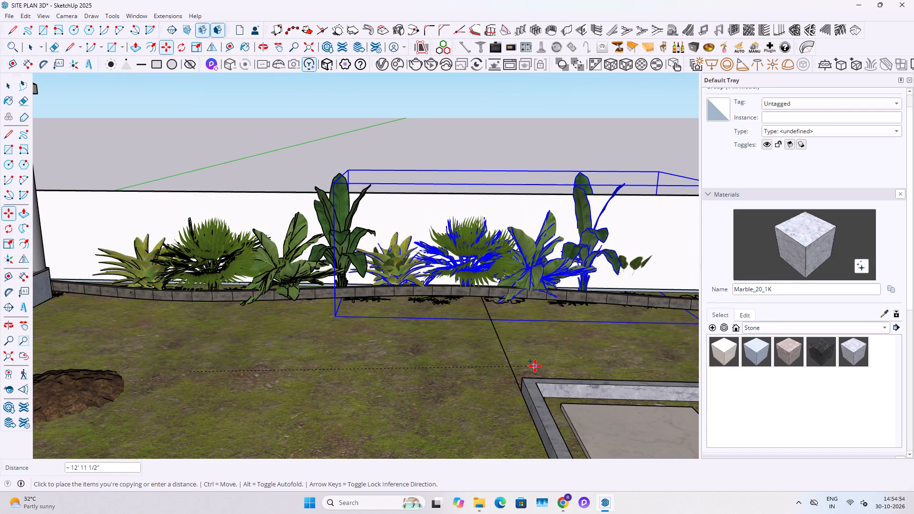
{"action": "left_click", "coordinate": [535, 366]}
{"action": "key", "text": "space"}
{"action": "key", "text": "space"}
Inside the copied group, move the banana-leaf plant about 1' 10" out of the boundary wall toward the curb.
{"action": "left_click", "coordinate": [308, 289]}
{"action": "middle_click_drag", "start_coordinate": [383, 297], "coordinate": [381, 386]}
{"action": "middle_click_drag", "start_coordinate": [490, 305], "coordinate": [265, 349], "text": "shift"}
{"action": "middle_click_drag", "start_coordinate": [326, 299], "coordinate": [264, 336]}
{"action": "scroll", "coordinate": [396, 257], "scroll_direction": "up", "scroll_amount": 3}
{"action": "double_click", "coordinate": [395, 277]}
{"action": "scroll", "coordinate": [399, 284], "scroll_direction": "up", "scroll_amount": 3}
{"action": "left_click", "coordinate": [393, 286]}
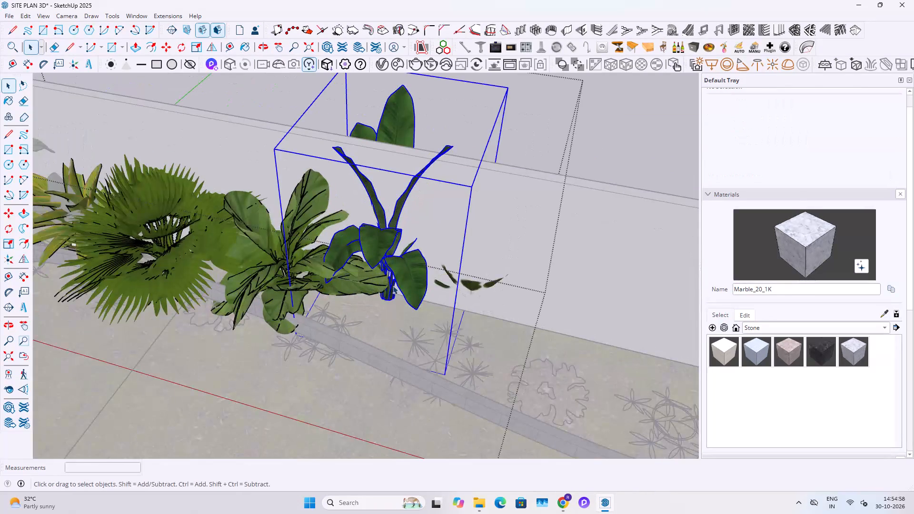
{"action": "scroll", "coordinate": [393, 297], "scroll_direction": "up", "scroll_amount": 6}
{"action": "key", "text": "m"}
{"action": "left_click", "coordinate": [452, 323]}
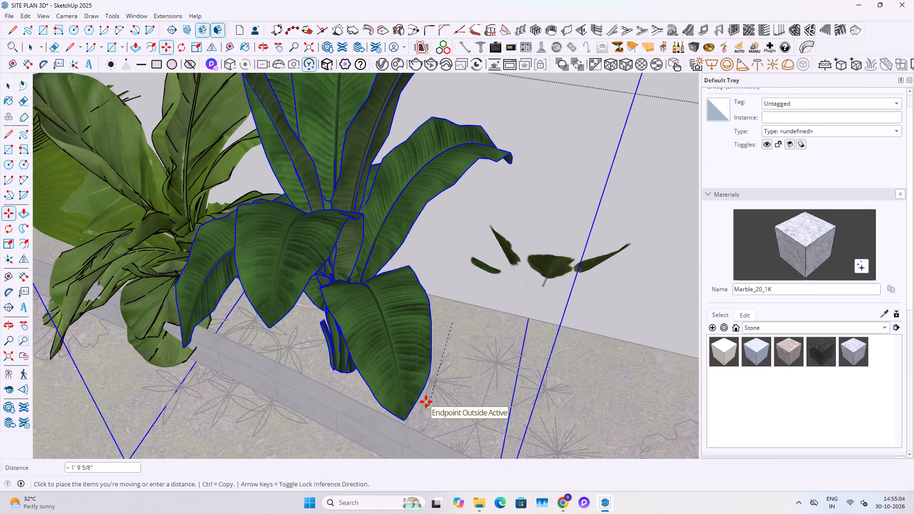
{"action": "left_click", "coordinate": [426, 402]}
{"action": "key", "text": "space"}
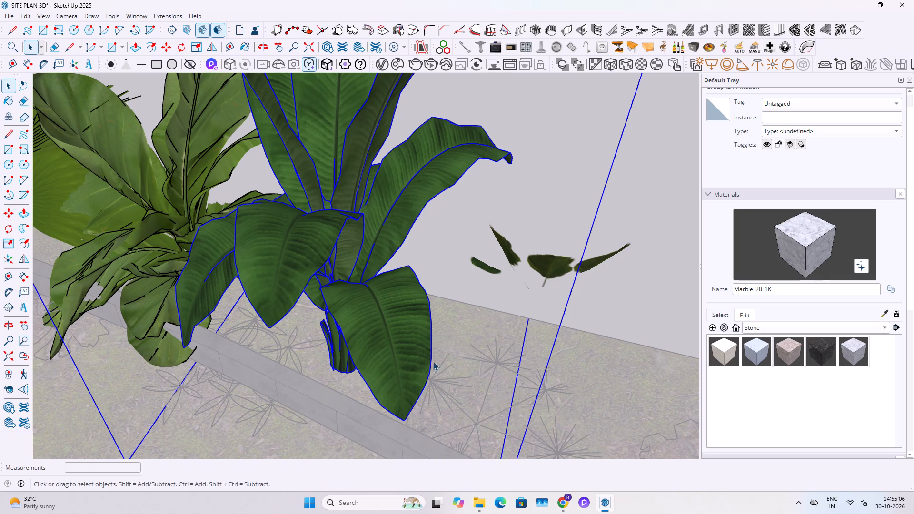
{"action": "key", "text": "Escape"}
{"action": "scroll", "coordinate": [428, 357], "scroll_direction": "down", "scroll_amount": 10}
{"action": "key", "text": "Escape"}
{"action": "key", "text": "Escape"}
{"action": "middle_click_drag", "start_coordinate": [358, 322], "coordinate": [481, 177]}
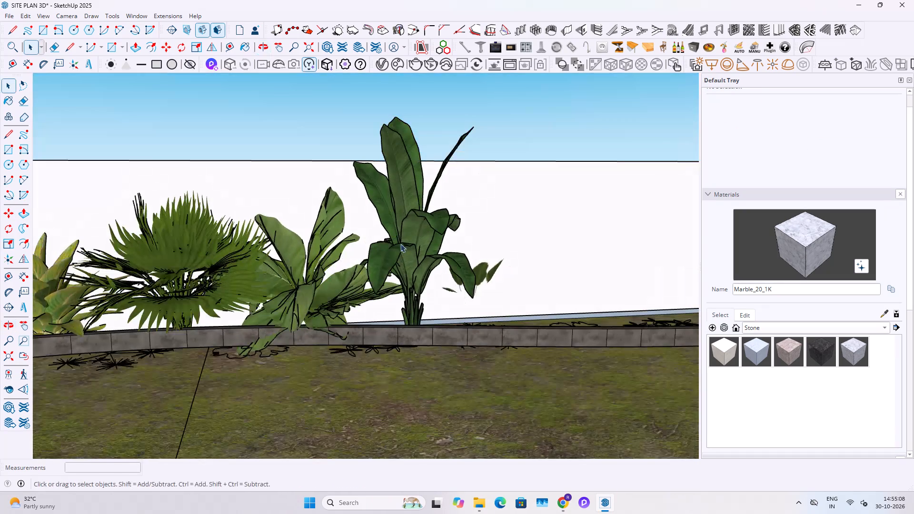
{"action": "scroll", "coordinate": [349, 302], "scroll_direction": "down", "scroll_amount": 5}
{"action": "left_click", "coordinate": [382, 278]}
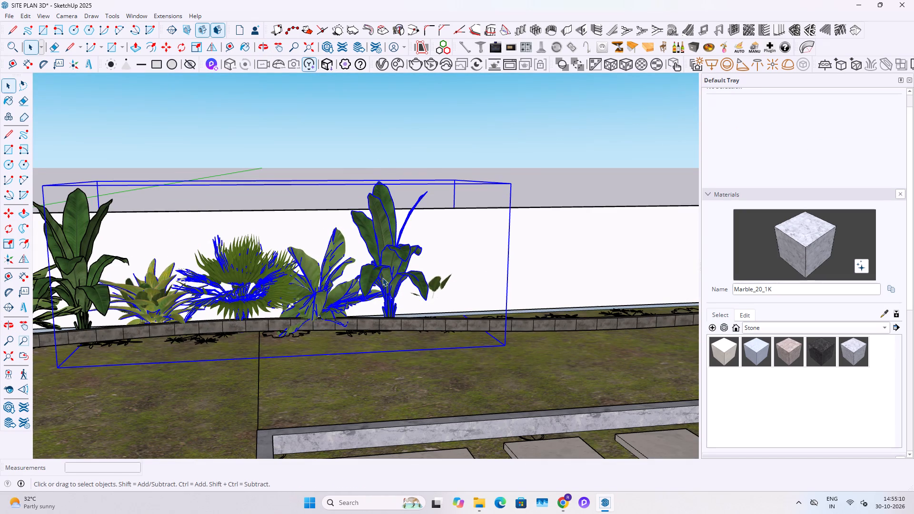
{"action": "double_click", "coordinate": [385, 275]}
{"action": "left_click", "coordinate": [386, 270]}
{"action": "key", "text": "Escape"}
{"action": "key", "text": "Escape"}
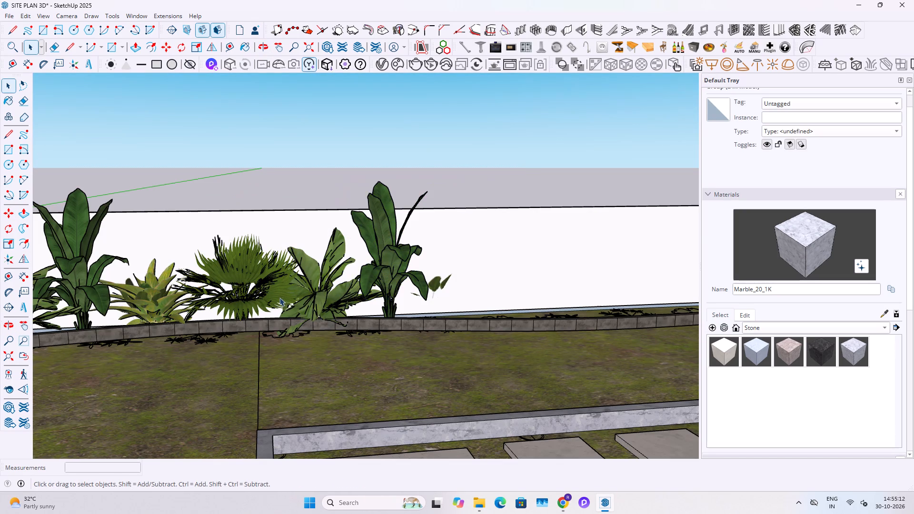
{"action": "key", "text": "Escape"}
Copy the adjusted plant group about 13' farther along the boundary bed.
{"action": "left_click", "coordinate": [267, 291]}
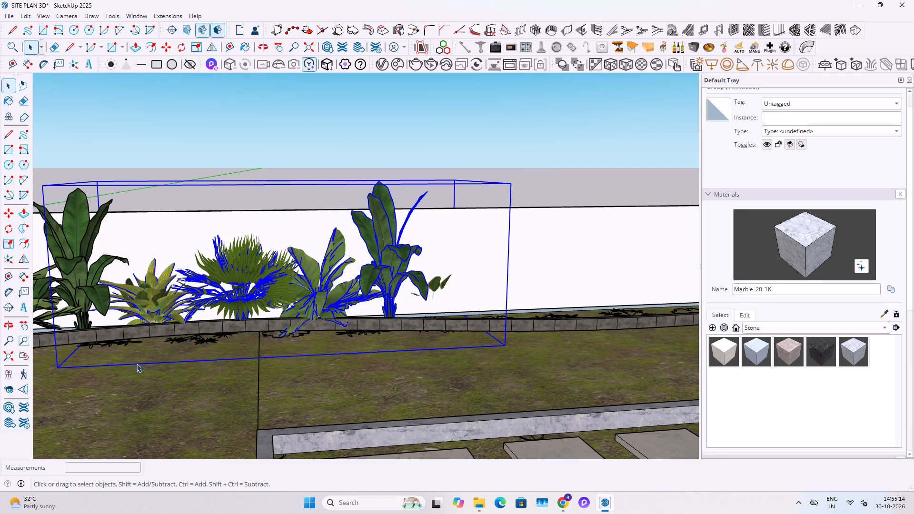
{"action": "key", "text": "m"}
{"action": "left_click", "coordinate": [121, 372]}
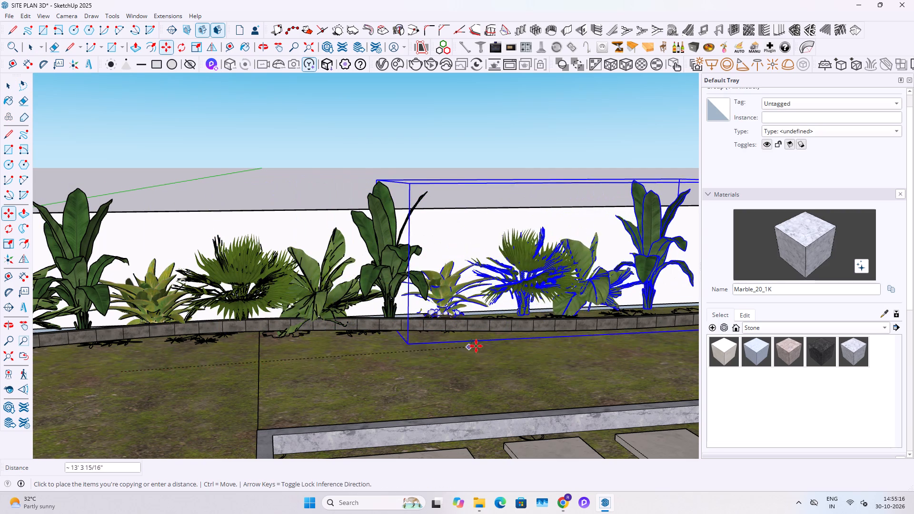
{"action": "left_click", "coordinate": [482, 356]}
{"action": "key", "text": "space"}
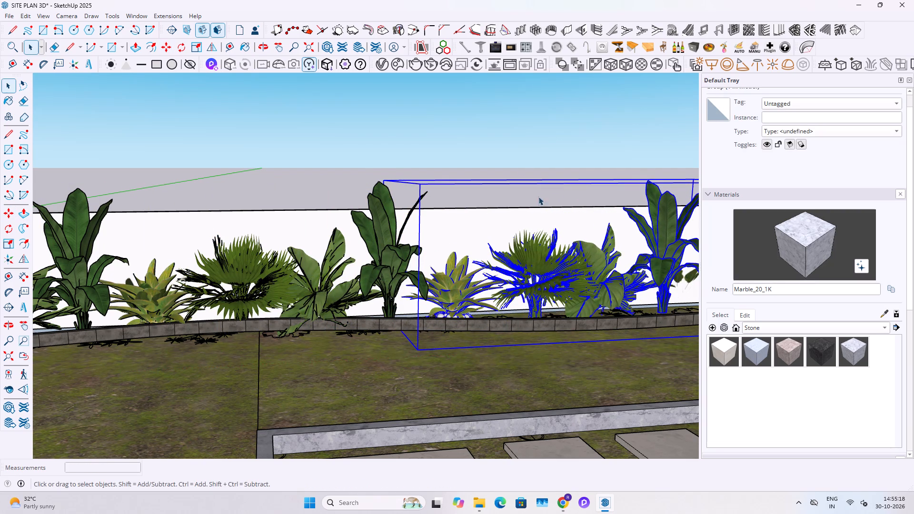
Inside the newest plant group, move the small plant out of the boundary wall and into the bed.
{"action": "left_click", "coordinate": [512, 139]}
{"action": "middle_click_drag", "start_coordinate": [539, 244], "coordinate": [174, 325]}
{"action": "middle_click_drag", "start_coordinate": [316, 302], "coordinate": [271, 346]}
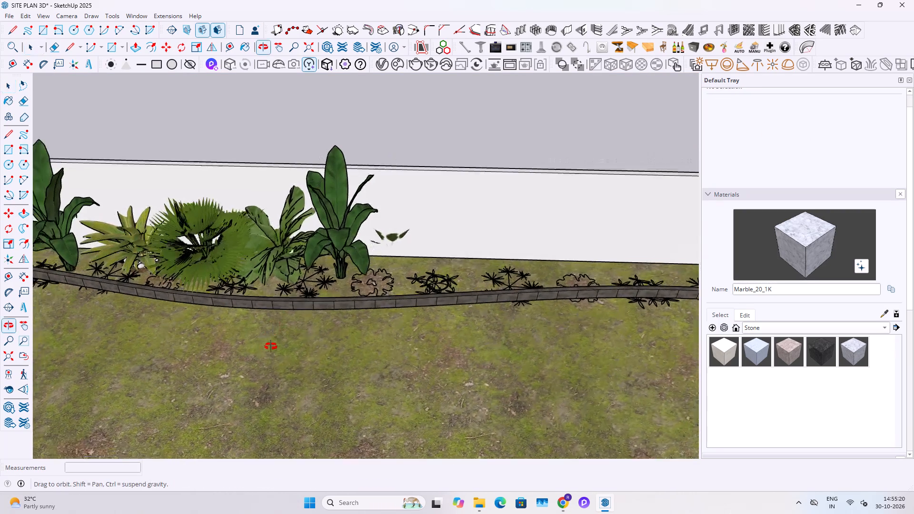
{"action": "middle_click_drag", "start_coordinate": [271, 346], "coordinate": [270, 348]}
{"action": "middle_click_drag", "start_coordinate": [378, 244], "coordinate": [152, 261]}
{"action": "scroll", "coordinate": [384, 258], "scroll_direction": "up", "scroll_amount": 3}
{"action": "triple_click", "coordinate": [418, 257]}
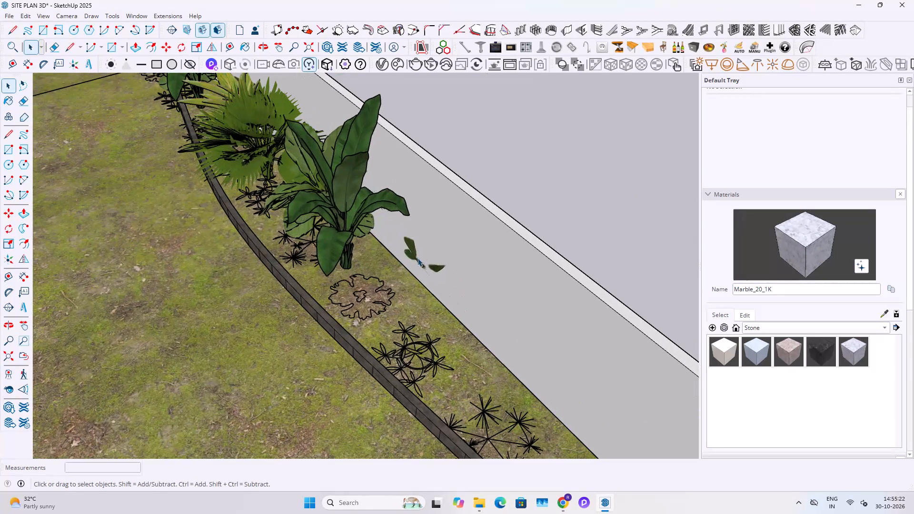
{"action": "key", "text": "m"}
{"action": "left_click", "coordinate": [461, 350]}
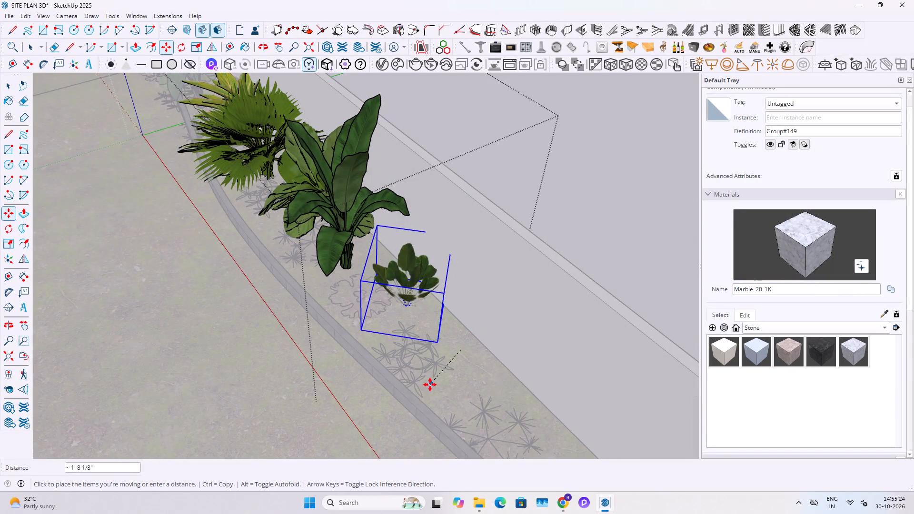
{"action": "left_click", "coordinate": [410, 377]}
{"action": "key", "text": "space"}
{"action": "key", "text": "space"}
{"action": "scroll", "coordinate": [424, 306], "scroll_direction": "down", "scroll_amount": 5}
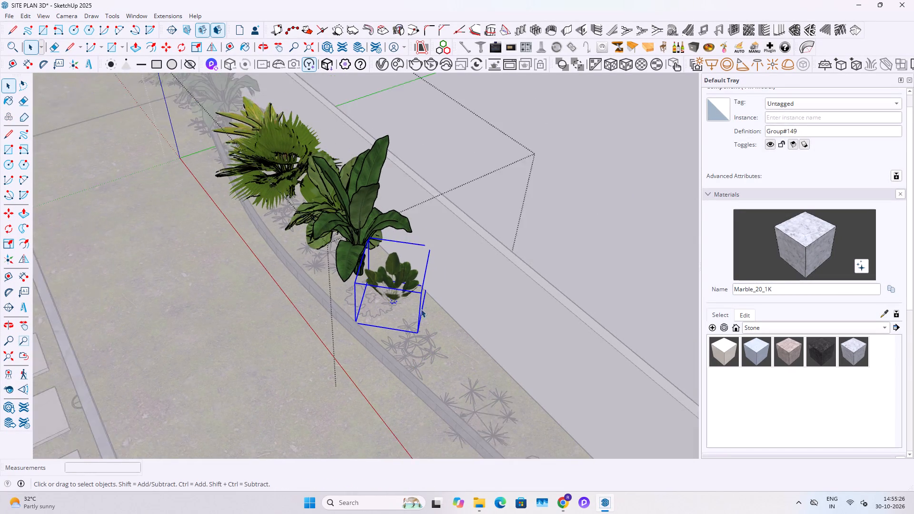
{"action": "key", "text": "Escape"}
{"action": "key", "text": "Escape"}
Copy the corrected plant group about 14' 4" farther along the boundary bed.
{"action": "middle_click_drag", "start_coordinate": [351, 274], "coordinate": [526, 206]}
{"action": "scroll", "coordinate": [516, 210], "scroll_direction": "down", "scroll_amount": 1}
{"action": "scroll", "coordinate": [513, 211], "scroll_direction": "up", "scroll_amount": 1}
{"action": "scroll", "coordinate": [414, 246], "scroll_direction": "down", "scroll_amount": 5}
{"action": "middle_click_drag", "start_coordinate": [366, 210], "coordinate": [517, 153]}
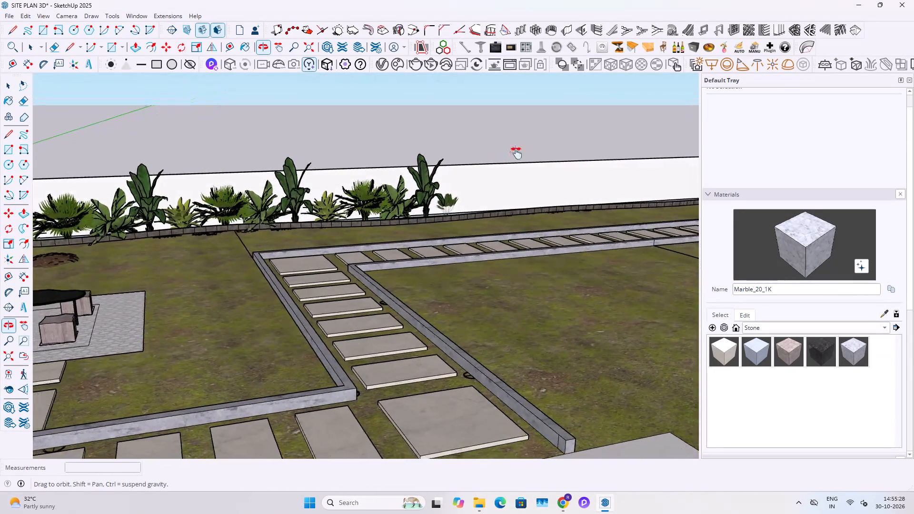
{"action": "middle_click_drag", "start_coordinate": [517, 153], "coordinate": [462, 245]}
{"action": "scroll", "coordinate": [383, 282], "scroll_direction": "up", "scroll_amount": 4}
{"action": "left_click", "coordinate": [312, 311]}
{"action": "key", "text": "m"}
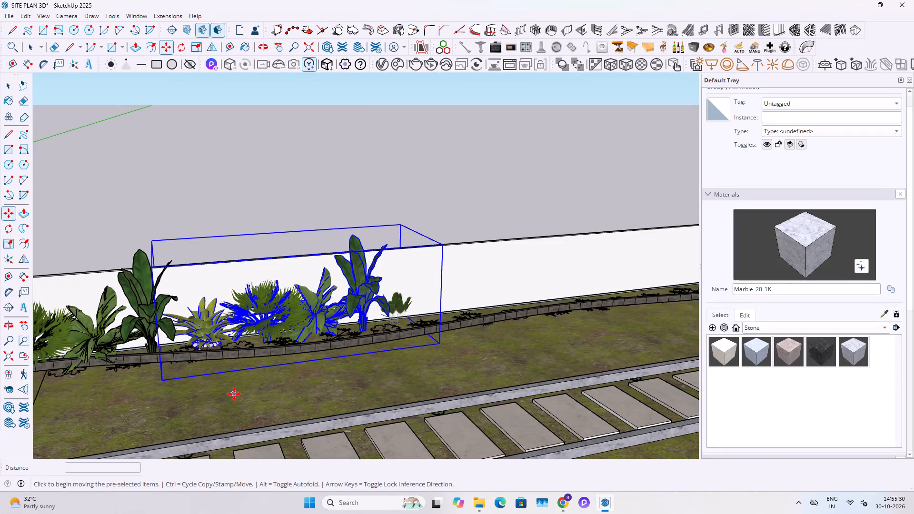
{"action": "left_click", "coordinate": [234, 394]}
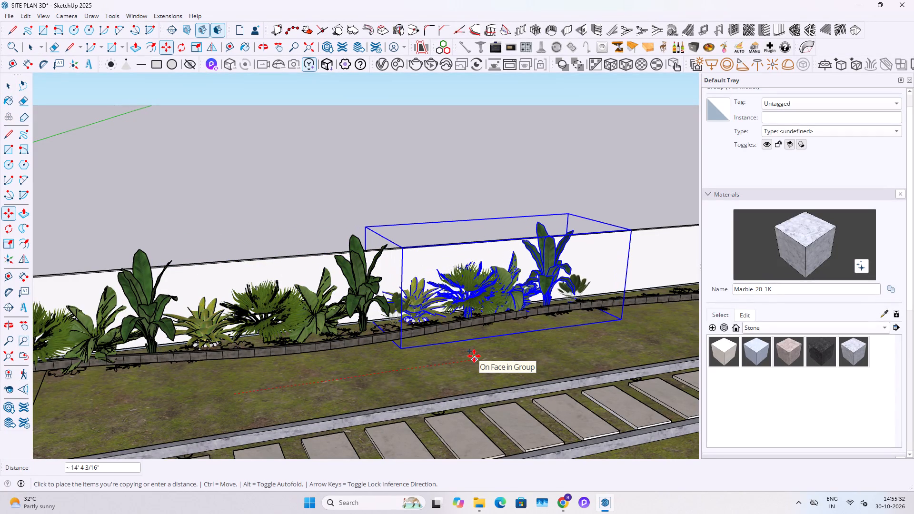
{"action": "left_click", "coordinate": [474, 356]}
{"action": "key", "text": "space"}
{"action": "key", "text": "space"}
Copy the newest plant group about 15' 6" farther along the boundary bed.
{"action": "middle_click_drag", "start_coordinate": [572, 285], "coordinate": [304, 387]}
{"action": "key", "text": "m"}
{"action": "left_click", "coordinate": [239, 377], "text": "ctrl"}
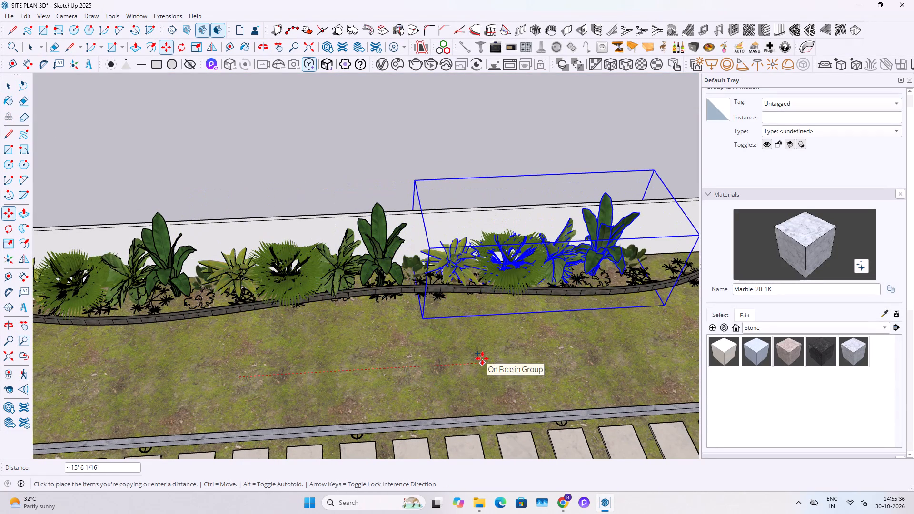
{"action": "left_click", "coordinate": [482, 358]}
{"action": "key", "text": "space"}
Move the newest plant group about 1' 6" back toward the previous group to close the gap.
{"action": "scroll", "coordinate": [407, 343], "scroll_direction": "down", "scroll_amount": 4}
{"action": "scroll", "coordinate": [530, 358], "scroll_direction": "up", "scroll_amount": 5}
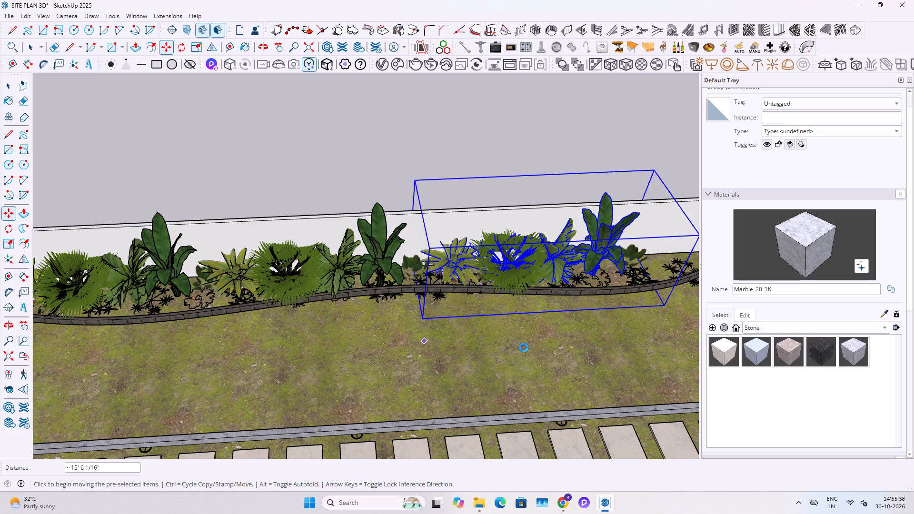
{"action": "scroll", "coordinate": [524, 347], "scroll_direction": "up", "scroll_amount": 8}
{"action": "left_click", "coordinate": [527, 358]}
{"action": "left_click", "coordinate": [485, 253]}
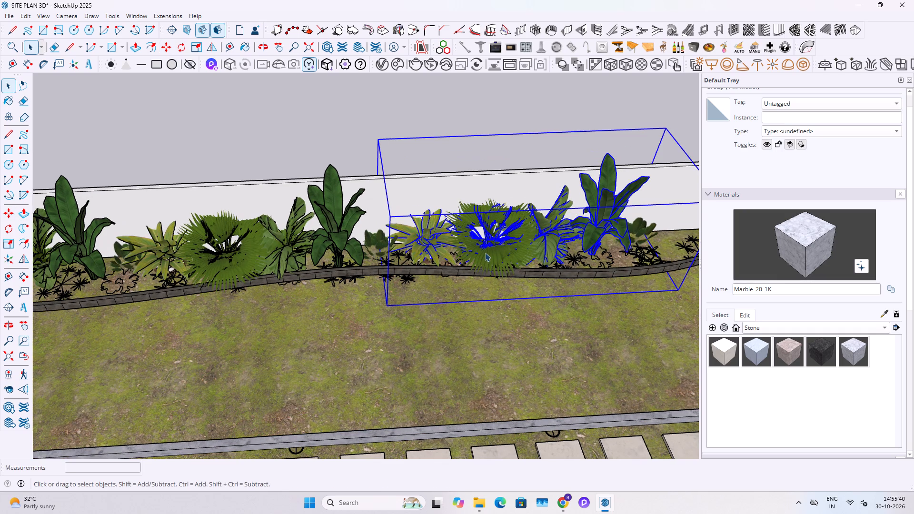
{"action": "key", "text": "m"}
{"action": "left_click", "coordinate": [519, 346]}
{"action": "left_click", "coordinate": [491, 344]}
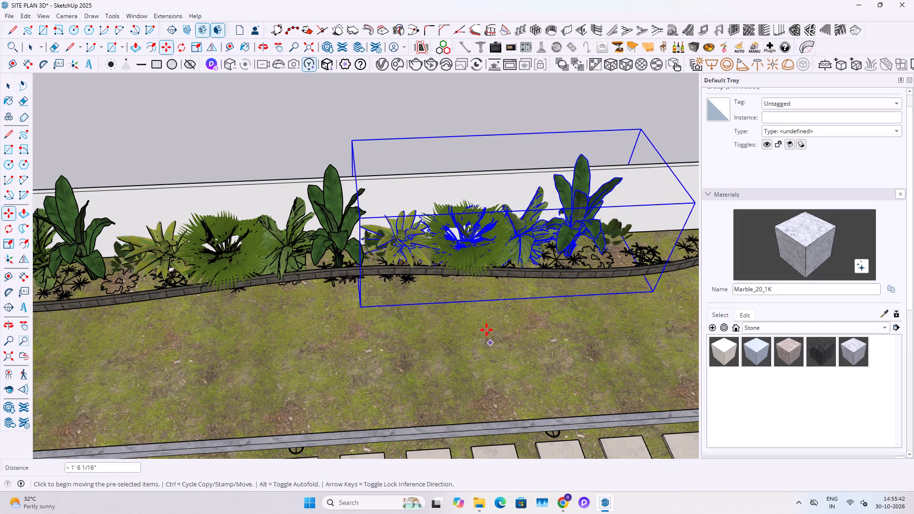
{"action": "key", "text": "space"}
Shift the same plant group slightly away from the boundary wall toward the bed's curb.
{"action": "middle_click_drag", "start_coordinate": [485, 304], "coordinate": [206, 353]}
{"action": "scroll", "coordinate": [499, 313], "scroll_direction": "up", "scroll_amount": 3}
{"action": "key", "text": "m"}
{"action": "left_click", "coordinate": [543, 300]}
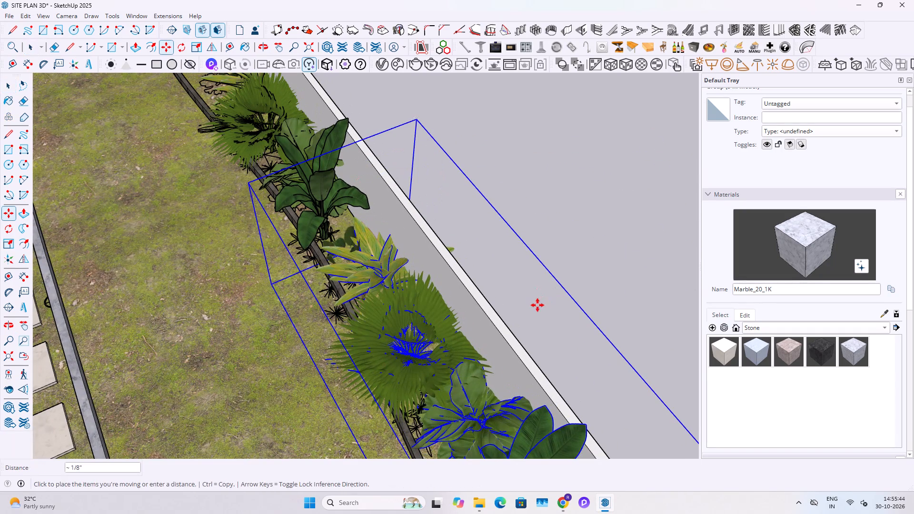
{"action": "left_click", "coordinate": [525, 313]}
{"action": "key", "text": "space"}
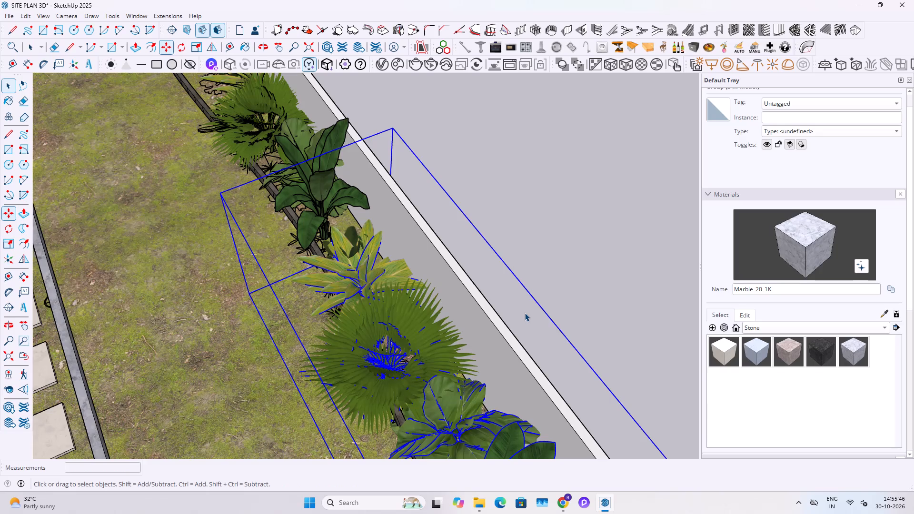
{"action": "key", "text": "space"}
Copy the plant group once more to the far end of the bed, letting it overlap the previous group.
{"action": "scroll", "coordinate": [525, 313], "scroll_direction": "down", "scroll_amount": 5}
{"action": "middle_click_drag", "start_coordinate": [324, 332], "coordinate": [555, 259]}
{"action": "scroll", "coordinate": [437, 279], "scroll_direction": "down", "scroll_amount": 4}
{"action": "key", "text": "m"}
{"action": "left_click", "coordinate": [396, 316], "text": "ctrl"}
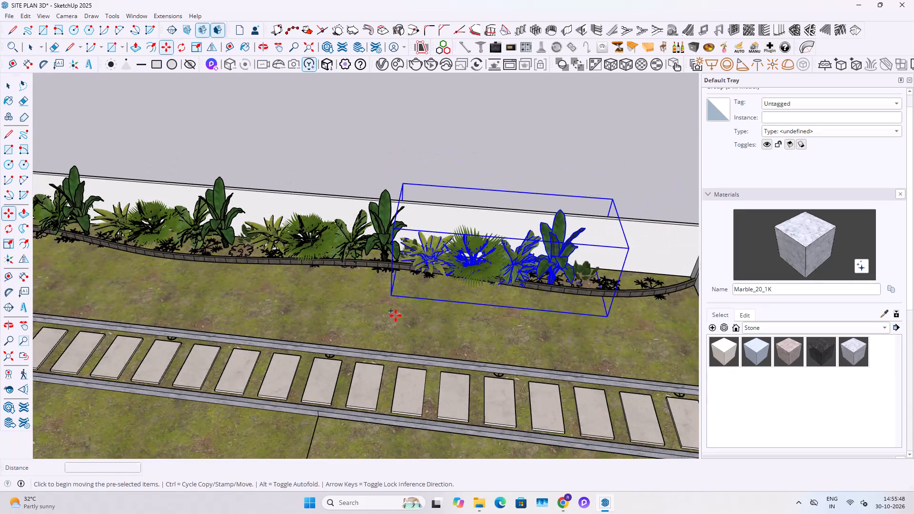
{"action": "left_click", "coordinate": [506, 322]}
{"action": "key", "text": "space"}
{"action": "key", "text": "space"}
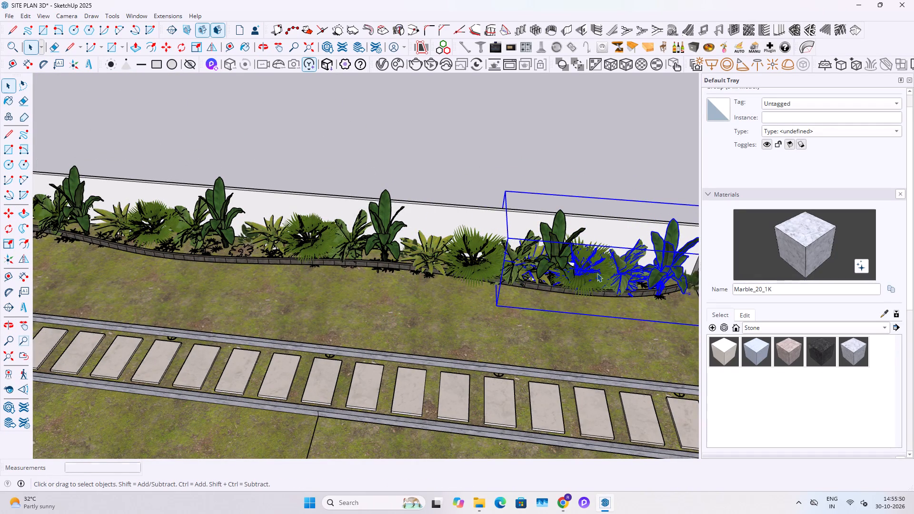
Delete the fan palm and the yellow-green spiky plant from the overlapping end group.
{"action": "double_click", "coordinate": [589, 282]}
{"action": "left_click", "coordinate": [578, 285]}
{"action": "key", "text": "Delete"}
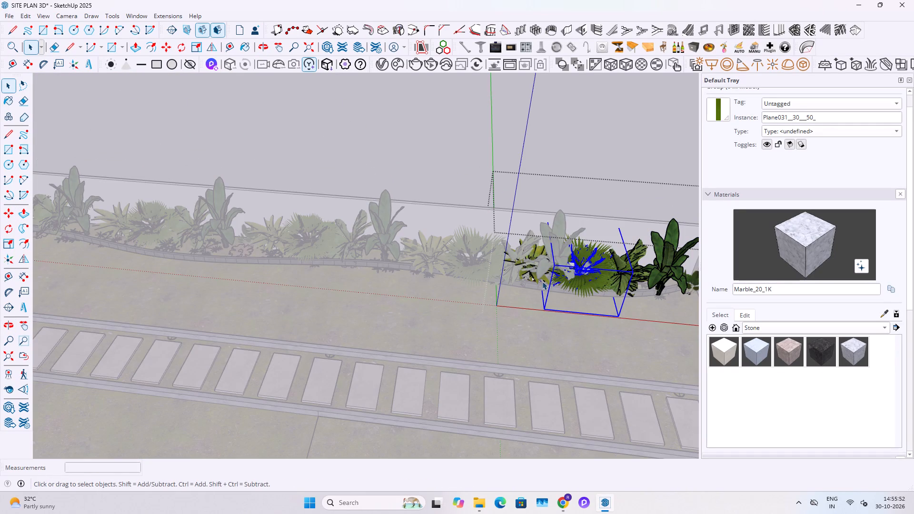
{"action": "left_click", "coordinate": [529, 274]}
{"action": "key", "text": "Delete"}
{"action": "scroll", "coordinate": [465, 300], "scroll_direction": "down", "scroll_amount": 7}
{"action": "key", "text": "Escape"}
{"action": "key", "text": "Escape"}
Copy the plant group nearest the gazebo about 13' along the boundary wall so the copy sits behind the gazebo.
{"action": "scroll", "coordinate": [530, 271], "scroll_direction": "down", "scroll_amount": 6}
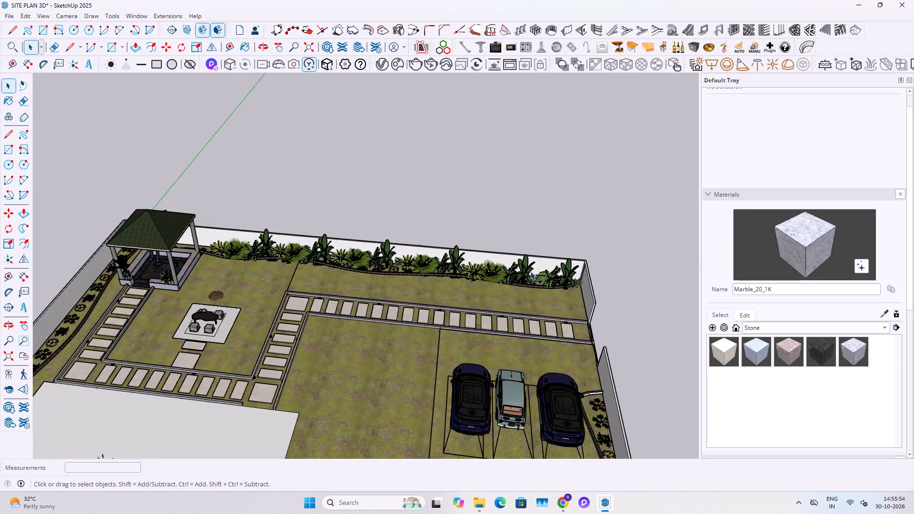
{"action": "scroll", "coordinate": [530, 271], "scroll_direction": "down", "scroll_amount": 4}
{"action": "middle_click_drag", "start_coordinate": [357, 302], "coordinate": [302, 334]}
{"action": "scroll", "coordinate": [348, 268], "scroll_direction": "up", "scroll_amount": 15}
{"action": "left_click", "coordinate": [379, 224]}
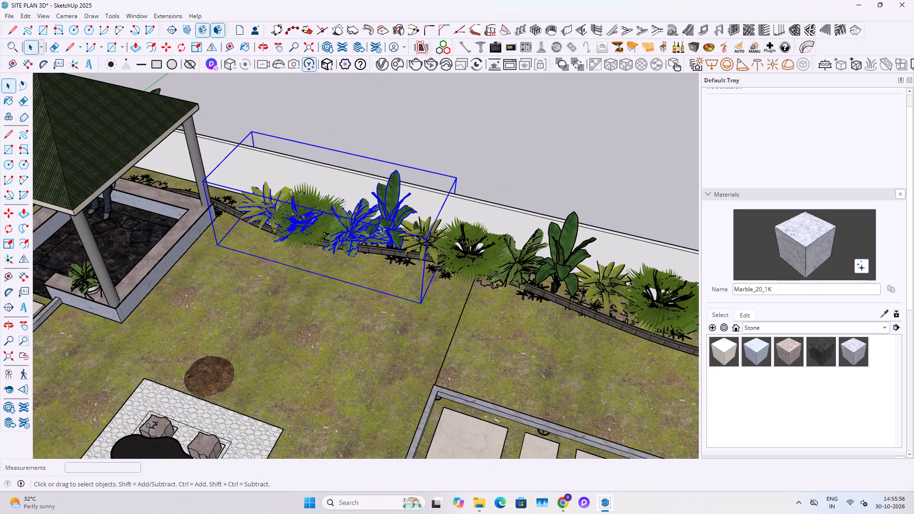
{"action": "key", "text": "m"}
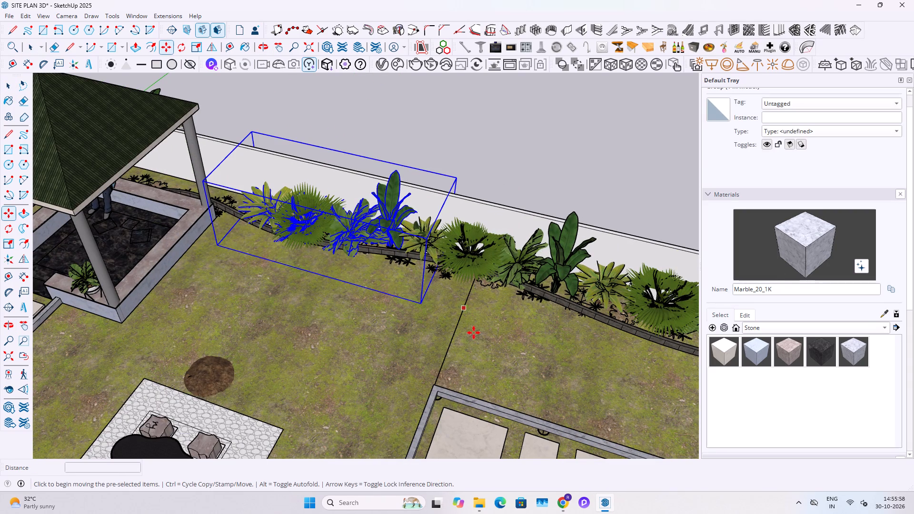
{"action": "left_click", "coordinate": [490, 342], "text": "ctrl"}
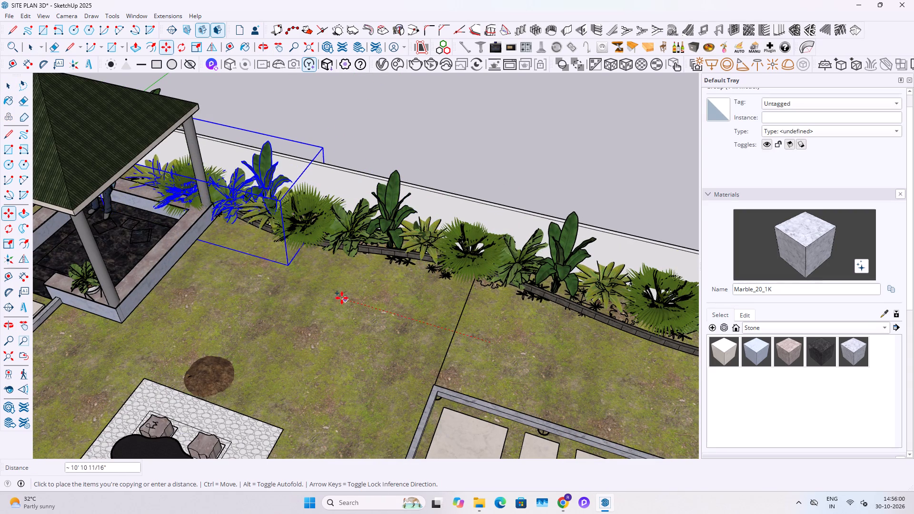
{"action": "left_click", "coordinate": [318, 288]}
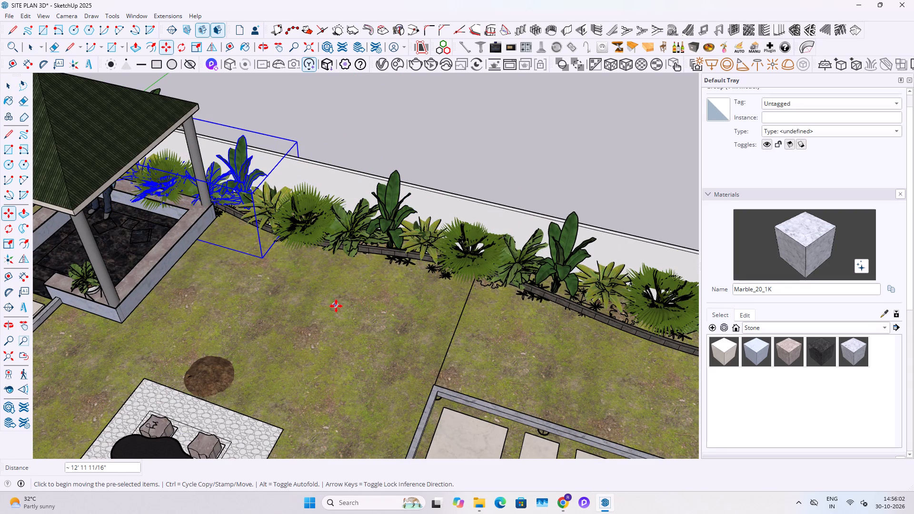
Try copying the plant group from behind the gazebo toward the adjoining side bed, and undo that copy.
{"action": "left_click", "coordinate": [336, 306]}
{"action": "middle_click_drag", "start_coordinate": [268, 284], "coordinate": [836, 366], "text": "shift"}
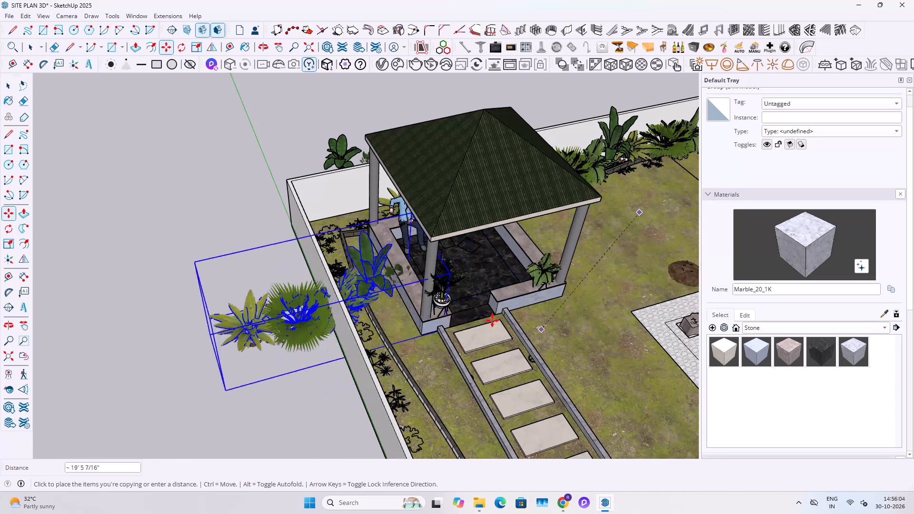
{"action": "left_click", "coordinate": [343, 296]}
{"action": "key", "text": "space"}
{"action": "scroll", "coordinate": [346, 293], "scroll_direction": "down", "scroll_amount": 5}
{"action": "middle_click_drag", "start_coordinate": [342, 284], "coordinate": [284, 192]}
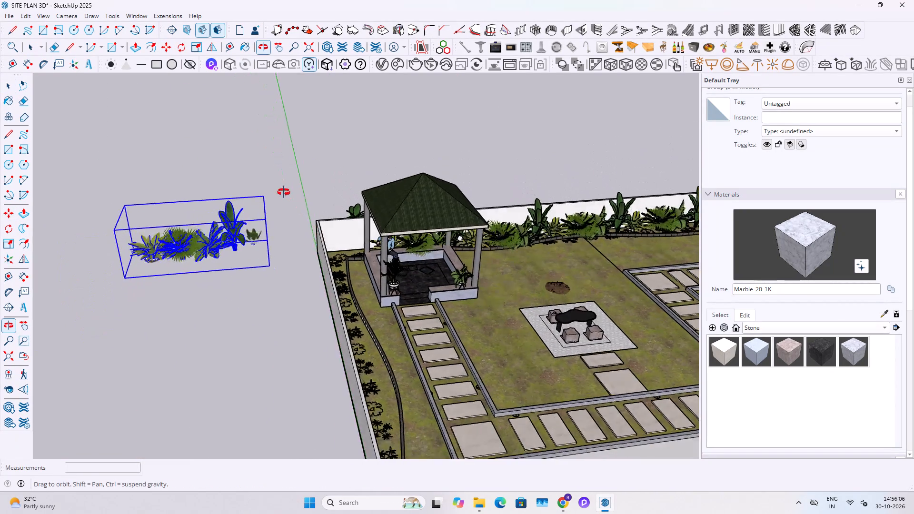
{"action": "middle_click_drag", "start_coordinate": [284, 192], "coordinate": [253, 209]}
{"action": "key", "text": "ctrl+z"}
Copy the plant group behind the gazebo about 8' 10" along the wall into the plot's corner.
{"action": "left_click", "coordinate": [414, 246]}
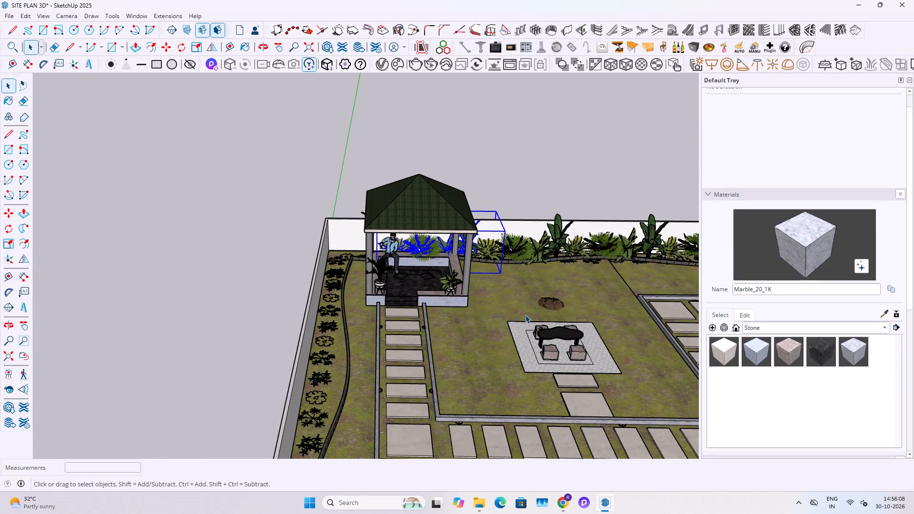
{"action": "key", "text": "m"}
{"action": "left_click", "coordinate": [616, 289]}
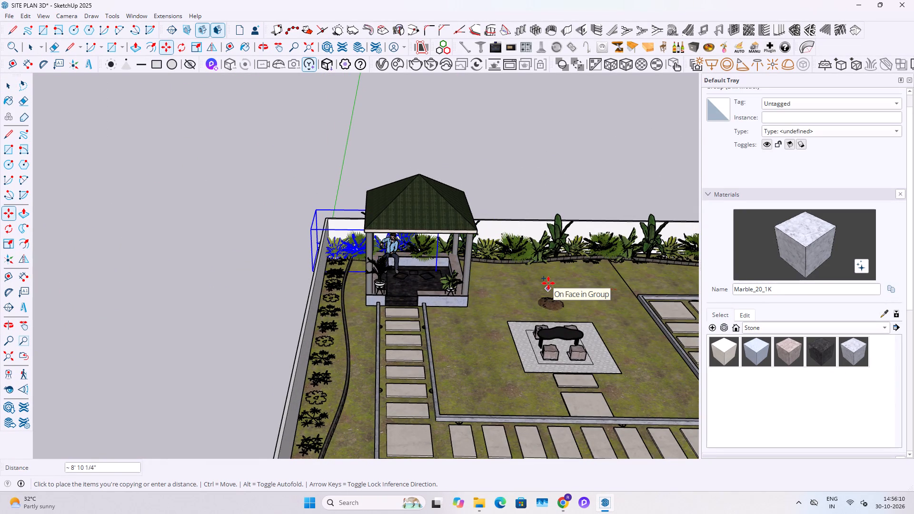
{"action": "left_click", "coordinate": [548, 283]}
{"action": "key", "text": "space"}
Make a copy of the corner plant group rotated by 90° to follow the adjoining side wall.
{"action": "key", "text": "q"}
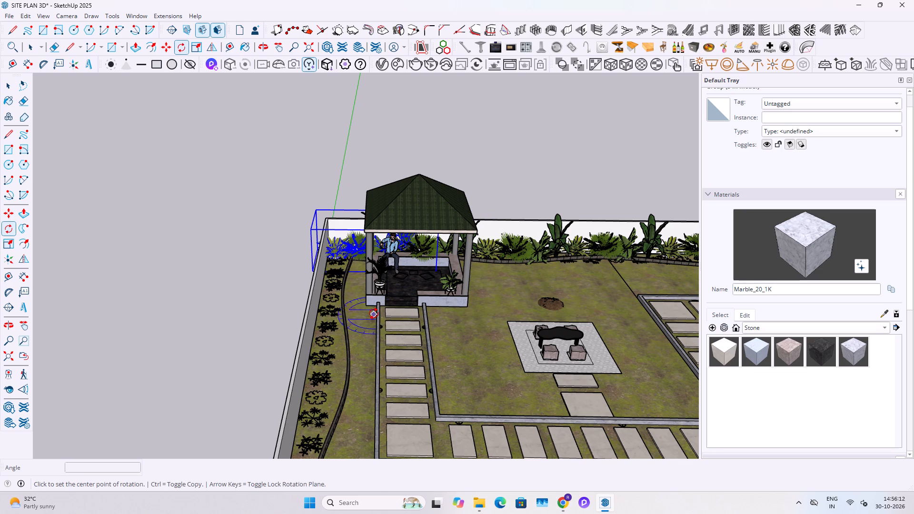
{"action": "left_click", "coordinate": [350, 276]}
{"action": "left_click", "coordinate": [360, 271]}
{"action": "type", "text": "90"}
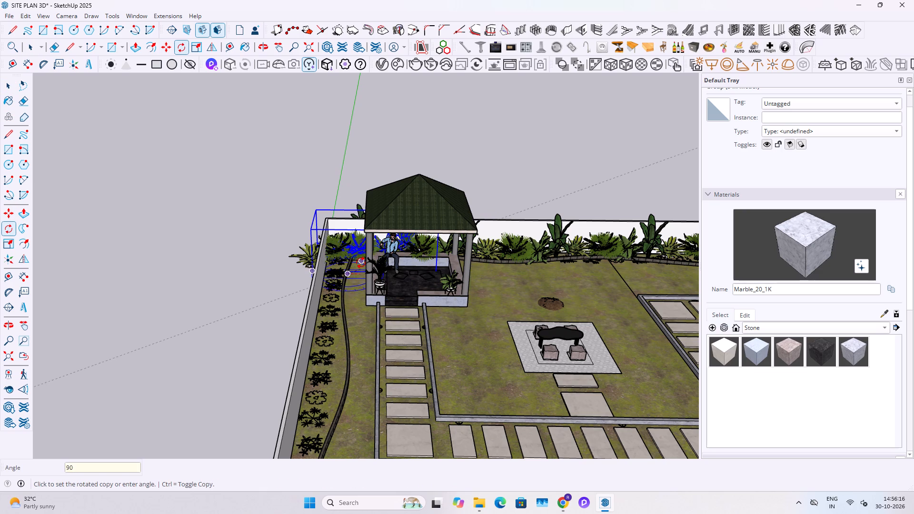
{"action": "key", "text": "Return"}
{"action": "key", "text": "space"}
Move the rotated plant group about 10' 8" into the side bed beside the gazebo, against the boundary wall.
{"action": "middle_click_drag", "start_coordinate": [313, 267], "coordinate": [518, 254]}
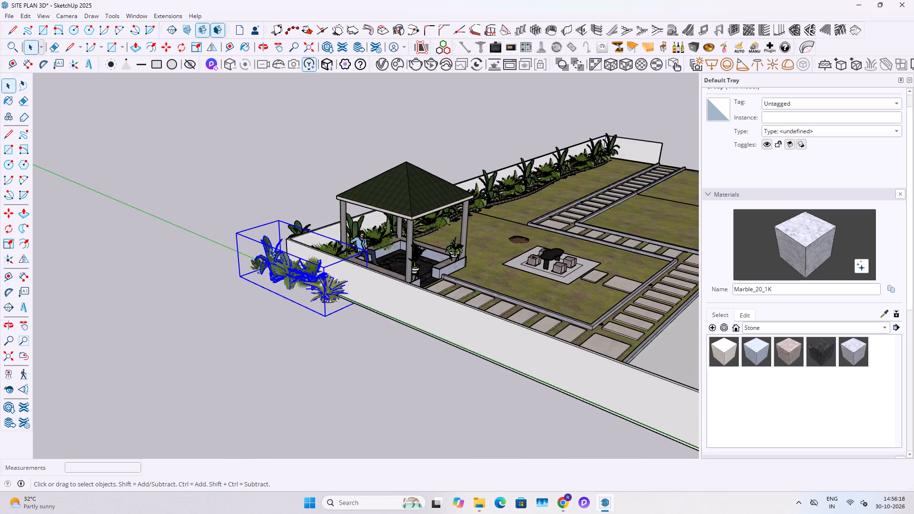
{"action": "scroll", "coordinate": [269, 248], "scroll_direction": "up", "scroll_amount": 3}
{"action": "key", "text": "m"}
{"action": "left_click", "coordinate": [231, 287]}
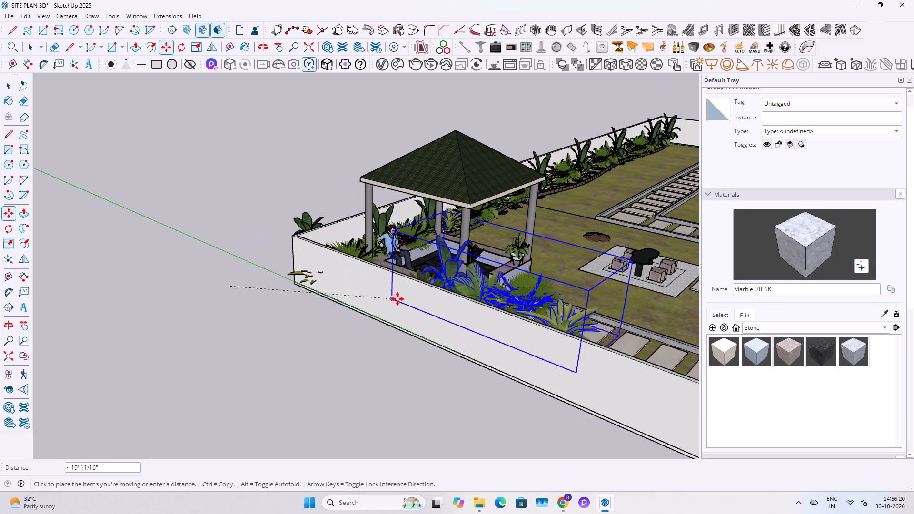
{"action": "middle_click_drag", "start_coordinate": [397, 299], "coordinate": [271, 301]}
{"action": "scroll", "coordinate": [315, 271], "scroll_direction": "up", "scroll_amount": 8}
{"action": "middle_click_drag", "start_coordinate": [345, 283], "coordinate": [276, 284]}
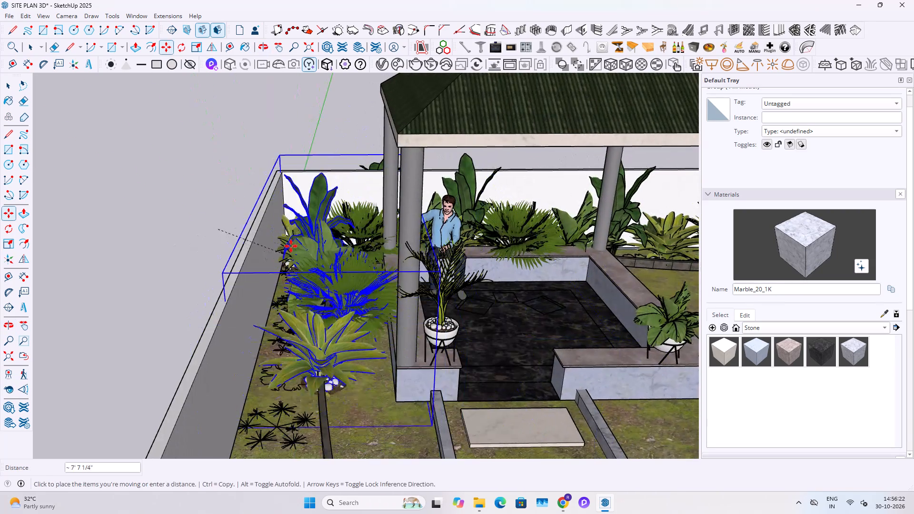
{"action": "middle_click_drag", "start_coordinate": [276, 291], "coordinate": [294, 213]}
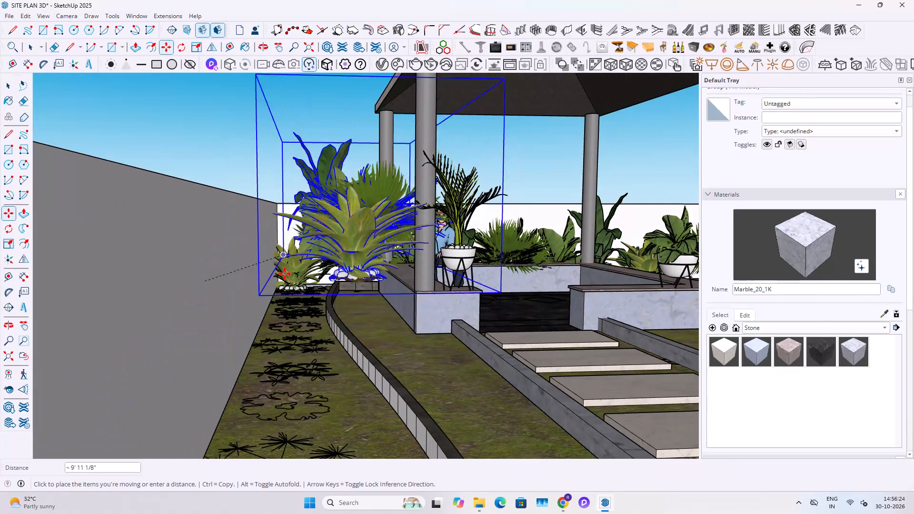
{"action": "left_click", "coordinate": [274, 295]}
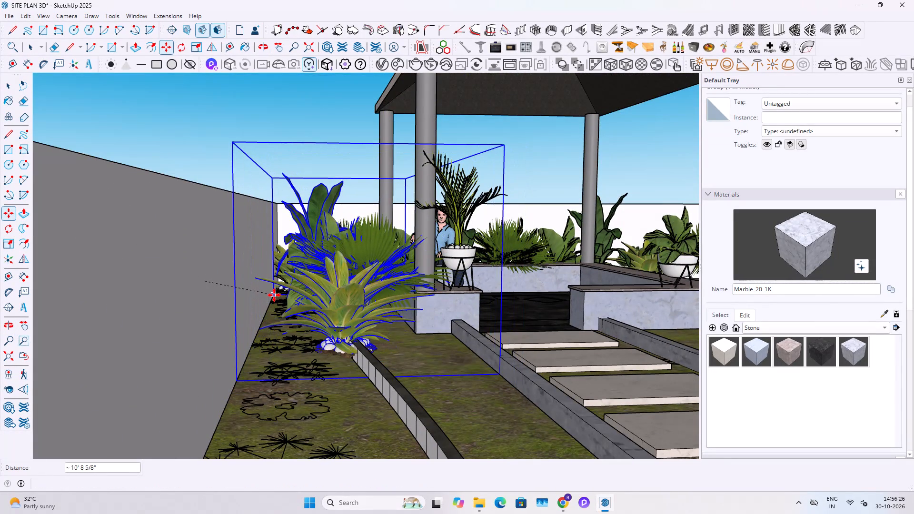
{"action": "key", "text": "space"}
Shift the rotated plant group about 1' 4" toward the side boundary wall, off the bed's curb.
{"action": "scroll", "coordinate": [274, 295], "scroll_direction": "down", "scroll_amount": 5}
{"action": "middle_click_drag", "start_coordinate": [388, 310], "coordinate": [361, 407]}
{"action": "key", "text": "m"}
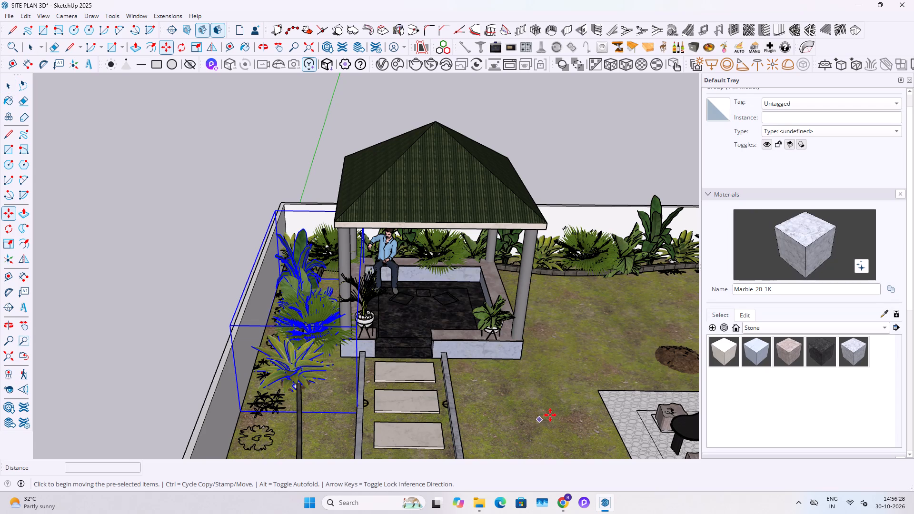
{"action": "left_click", "coordinate": [550, 415]}
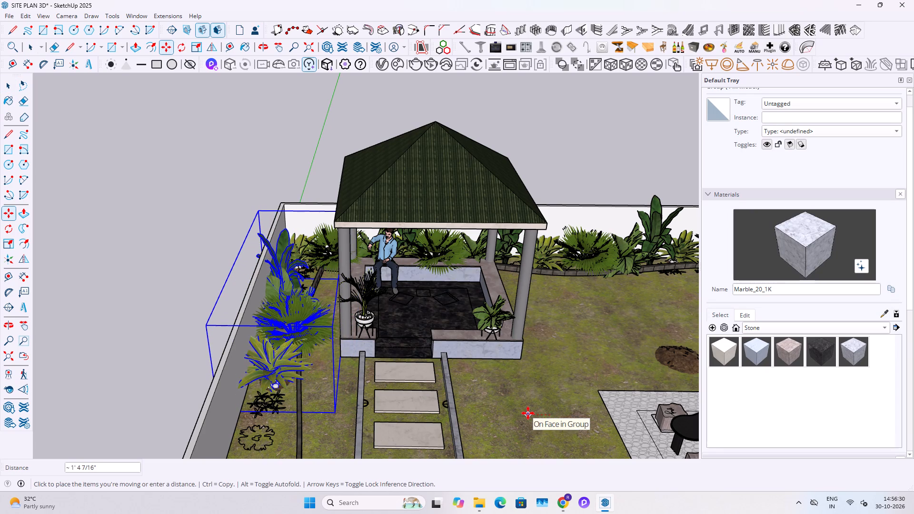
{"action": "left_click", "coordinate": [528, 413]}
{"action": "key", "text": "space"}
{"action": "key", "text": "space"}
{"action": "key", "text": "Escape"}
Copy the rotated plant group along the side bed, away from the gazebo, so it continues the row.
{"action": "scroll", "coordinate": [493, 404], "scroll_direction": "down", "scroll_amount": 4}
{"action": "middle_click_drag", "start_coordinate": [509, 396], "coordinate": [380, 415]}
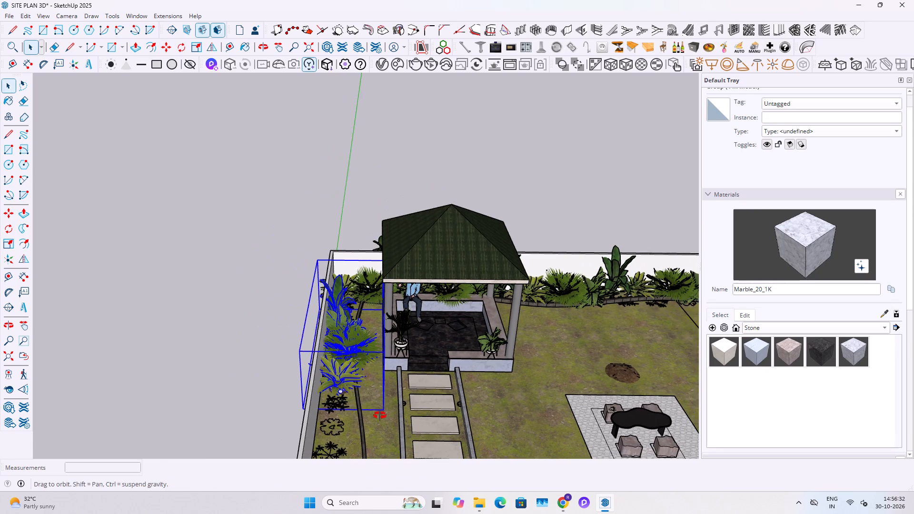
{"action": "middle_click_drag", "start_coordinate": [380, 415], "coordinate": [304, 412]}
{"action": "middle_click_drag", "start_coordinate": [326, 409], "coordinate": [381, 340], "text": "shift"}
{"action": "key", "text": "m"}
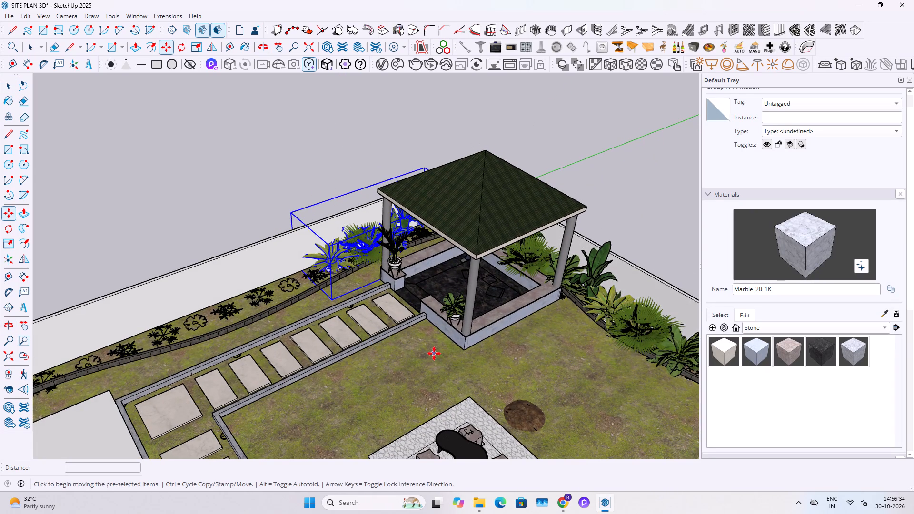
{"action": "left_click", "coordinate": [434, 354], "text": "ctrl"}
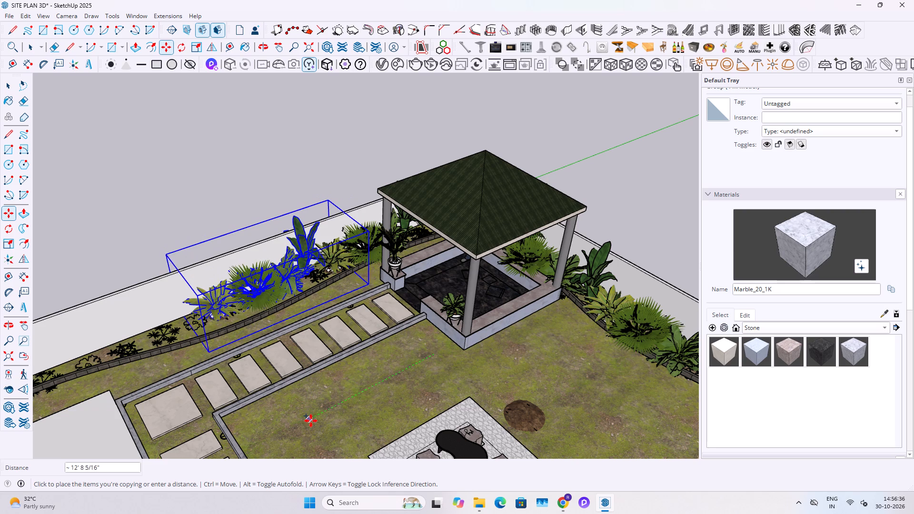
{"action": "left_click", "coordinate": [320, 417]}
Shift the copied plant group slightly away from the side wall toward the bed's curb.
{"action": "middle_click_drag", "start_coordinate": [329, 410], "coordinate": [413, 387], "text": "shift"}
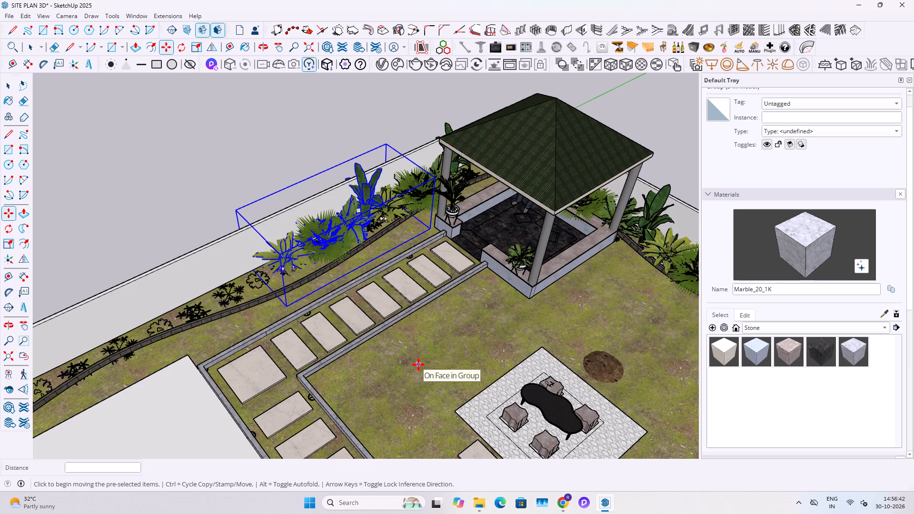
{"action": "scroll", "coordinate": [338, 256], "scroll_direction": "up", "scroll_amount": 1}
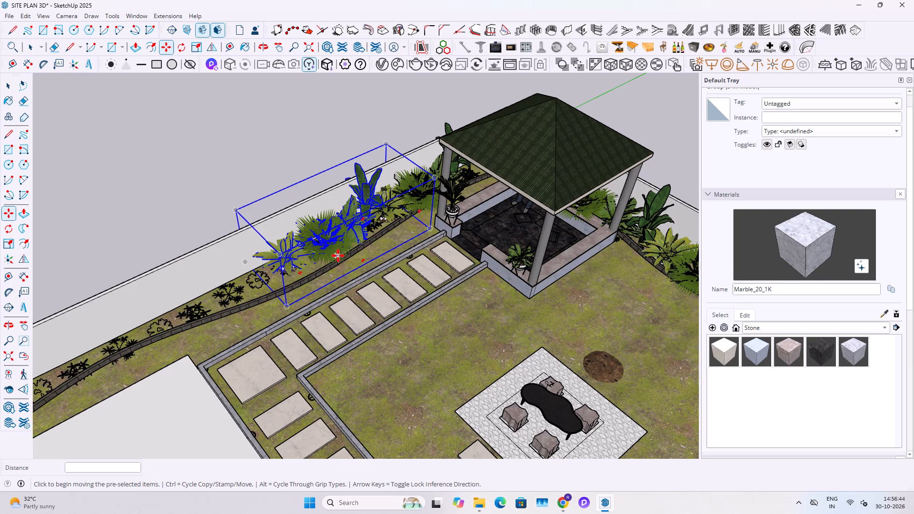
{"action": "scroll", "coordinate": [338, 256], "scroll_direction": "up", "scroll_amount": 4}
{"action": "middle_click_drag", "start_coordinate": [340, 253], "coordinate": [566, 277]}
{"action": "scroll", "coordinate": [447, 198], "scroll_direction": "up", "scroll_amount": 5}
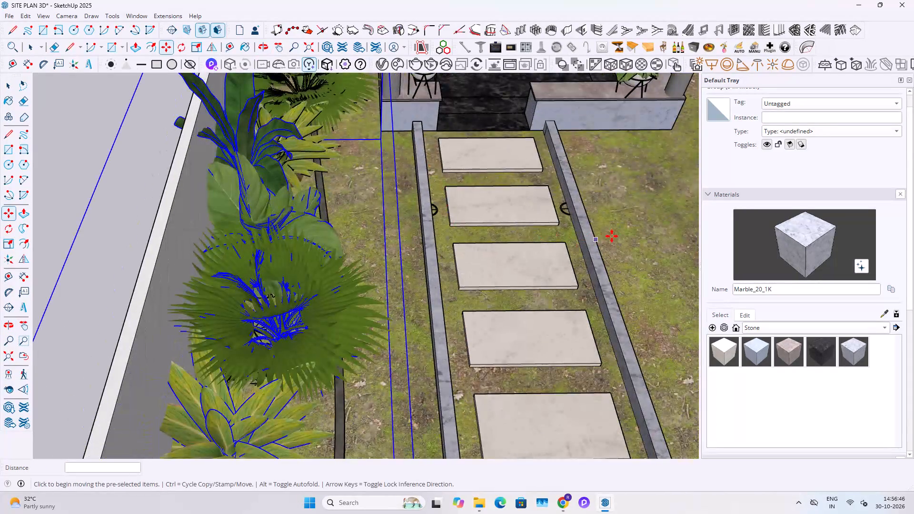
{"action": "left_click", "coordinate": [629, 226]}
{"action": "left_click", "coordinate": [658, 221]}
{"action": "key", "text": "space"}
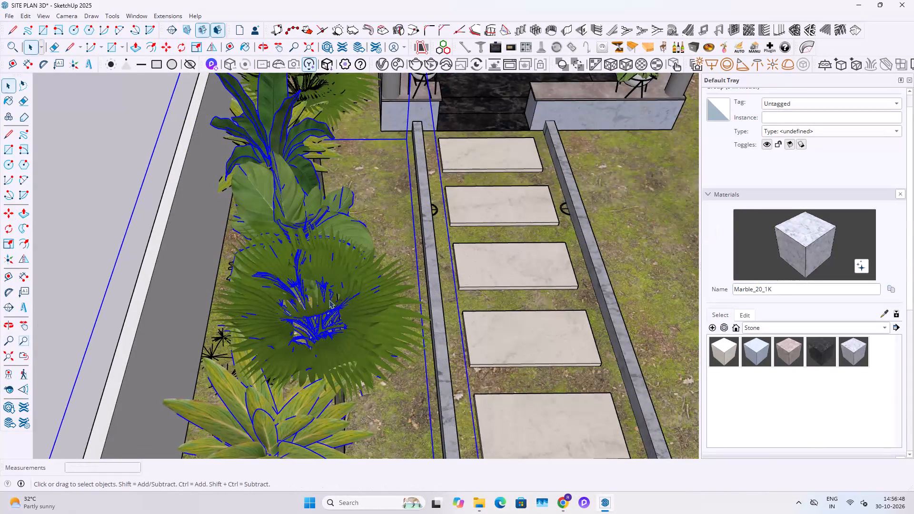
{"action": "key", "text": "space"}
Copy the shifted plant group about 13' 6" further along the side bed, past the stepping-stone path's corner.
{"action": "scroll", "coordinate": [321, 303], "scroll_direction": "down", "scroll_amount": 4}
{"action": "middle_click_drag", "start_coordinate": [363, 335], "coordinate": [92, 265]}
{"action": "scroll", "coordinate": [93, 264], "scroll_direction": "up", "scroll_amount": 1}
{"action": "scroll", "coordinate": [337, 235], "scroll_direction": "down", "scroll_amount": 5}
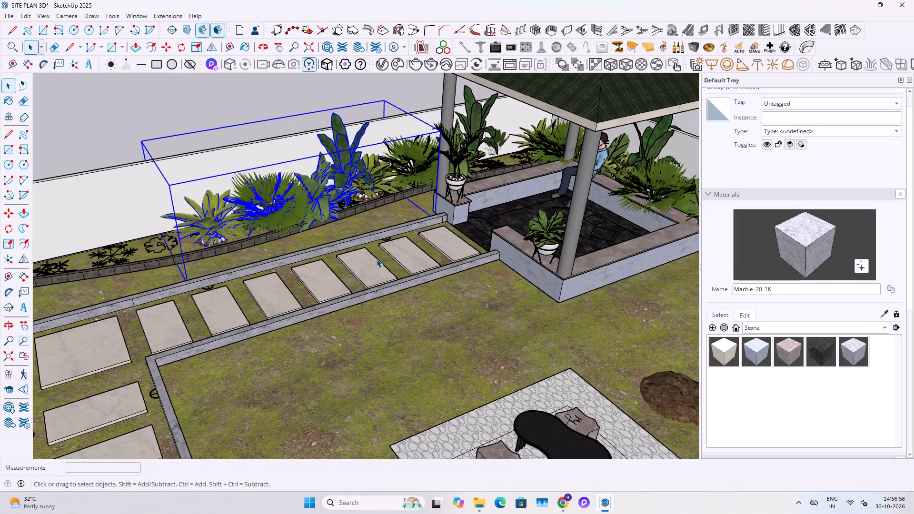
{"action": "key", "text": "m"}
{"action": "left_click", "coordinate": [407, 328], "text": "ctrl"}
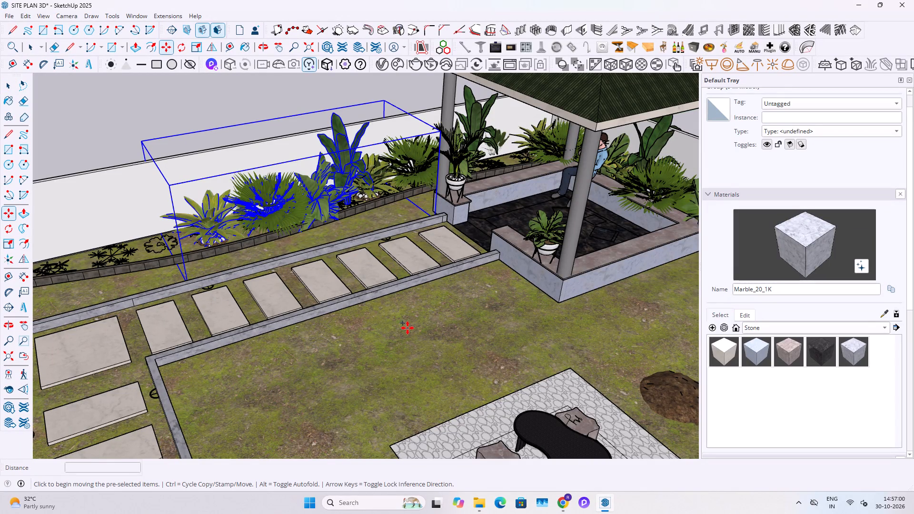
{"action": "middle_click_drag", "start_coordinate": [268, 366], "coordinate": [523, 311], "text": "shift"}
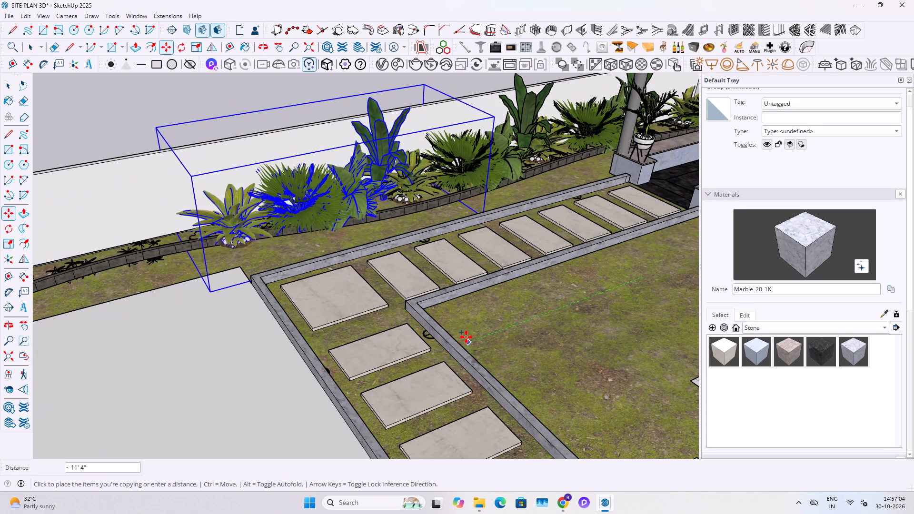
{"action": "left_click", "coordinate": [426, 360]}
{"action": "key", "text": "space"}
{"action": "key", "text": "space"}
Inside the newest group, move the fan palm and the yellow-green spiky plant about 1' 7" toward the wall.
{"action": "middle_click_drag", "start_coordinate": [229, 278], "coordinate": [420, 306]}
{"action": "triple_click", "coordinate": [311, 312]}
{"action": "left_click", "coordinate": [341, 244], "text": "ctrl"}
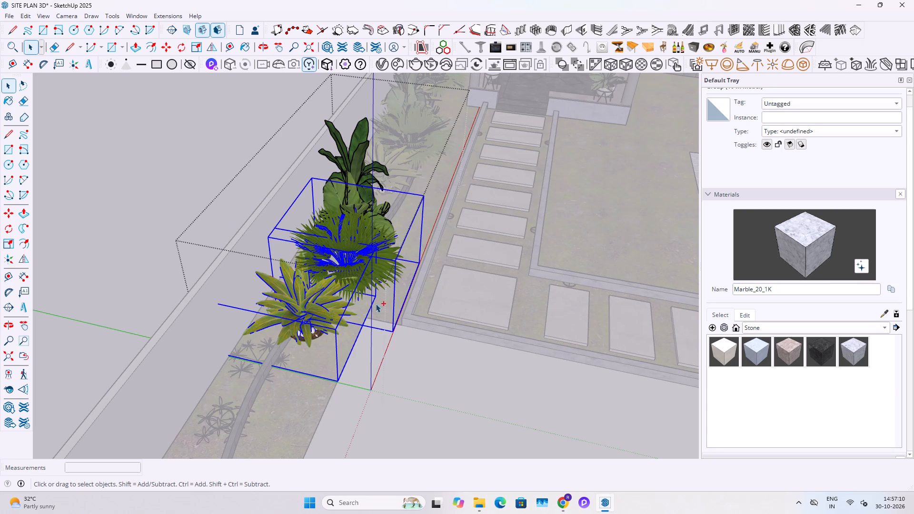
{"action": "key", "text": "m"}
{"action": "left_click", "coordinate": [427, 366]}
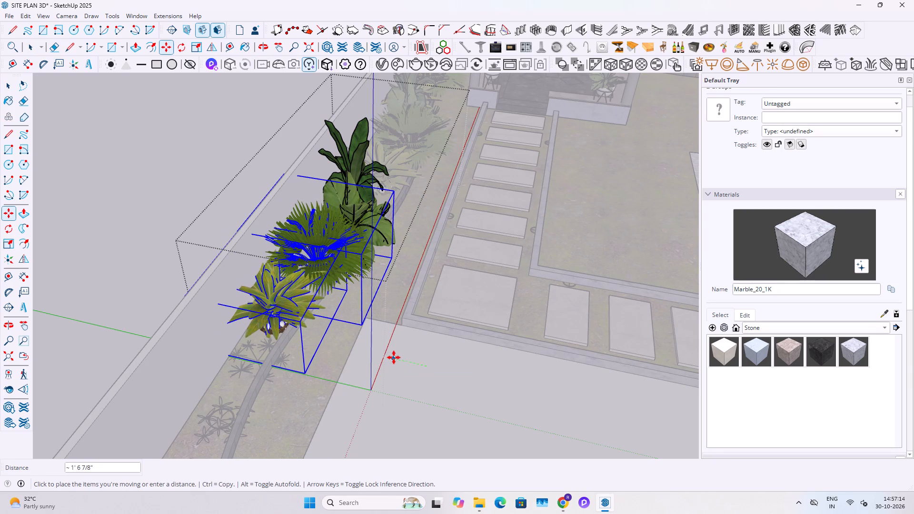
{"action": "left_click", "coordinate": [394, 357]}
{"action": "key", "text": "space"}
{"action": "key", "text": "Escape"}
{"action": "scroll", "coordinate": [391, 359], "scroll_direction": "down", "scroll_amount": 4}
{"action": "key", "text": "space"}
{"action": "key", "text": "Escape"}
Copy the adjusted plant group about 14' along the side bed beside the blank building slab.
{"action": "middle_click_drag", "start_coordinate": [435, 294], "coordinate": [248, 276]}
{"action": "scroll", "coordinate": [277, 265], "scroll_direction": "down", "scroll_amount": 10}
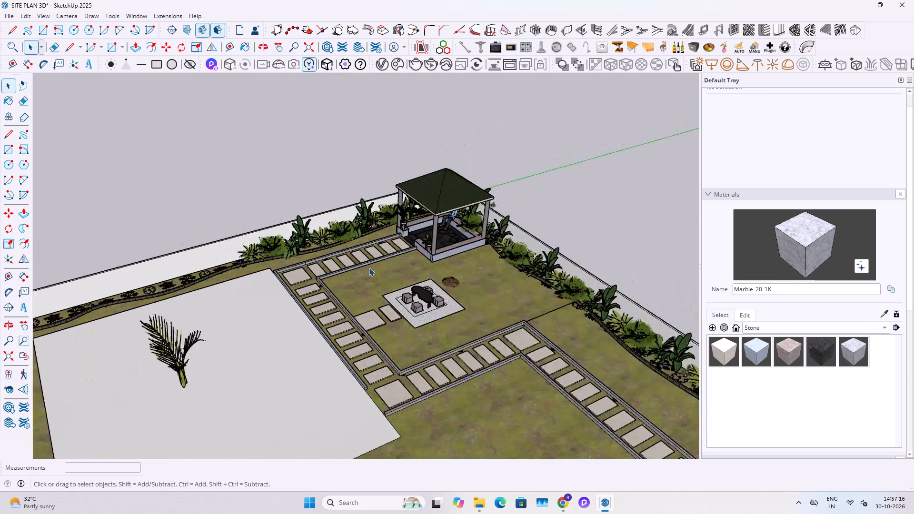
{"action": "middle_click_drag", "start_coordinate": [375, 260], "coordinate": [288, 277]}
{"action": "scroll", "coordinate": [181, 225], "scroll_direction": "up", "scroll_amount": 4}
{"action": "middle_click_drag", "start_coordinate": [184, 272], "coordinate": [304, 306]}
{"action": "left_click", "coordinate": [503, 244]}
{"action": "key", "text": "m"}
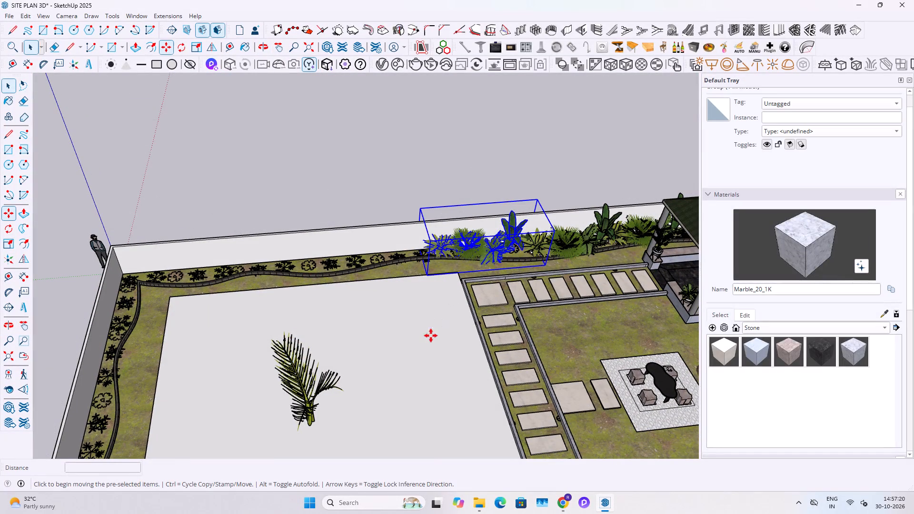
{"action": "left_click", "coordinate": [438, 343], "text": "ctrl"}
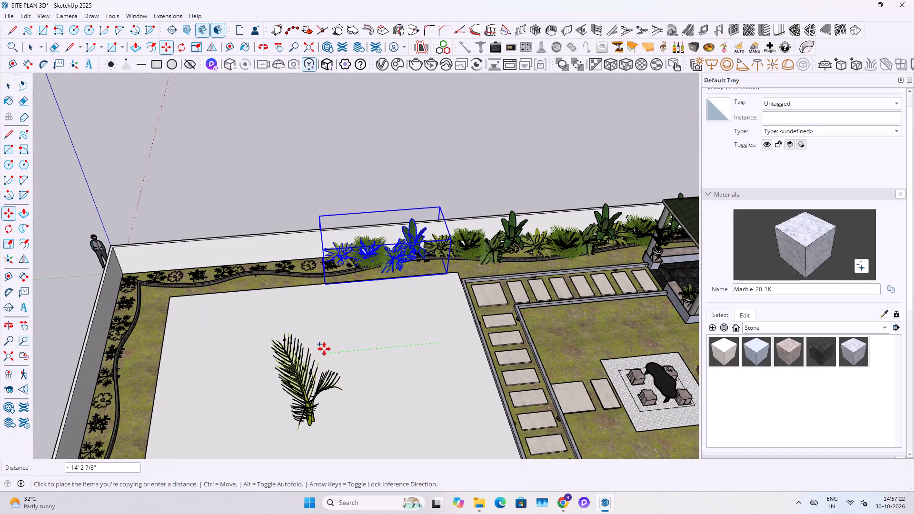
{"action": "left_click", "coordinate": [324, 353]}
Copy the newest plant group about 13' further along the same side bed.
{"action": "left_click", "coordinate": [431, 338], "text": "ctrl"}
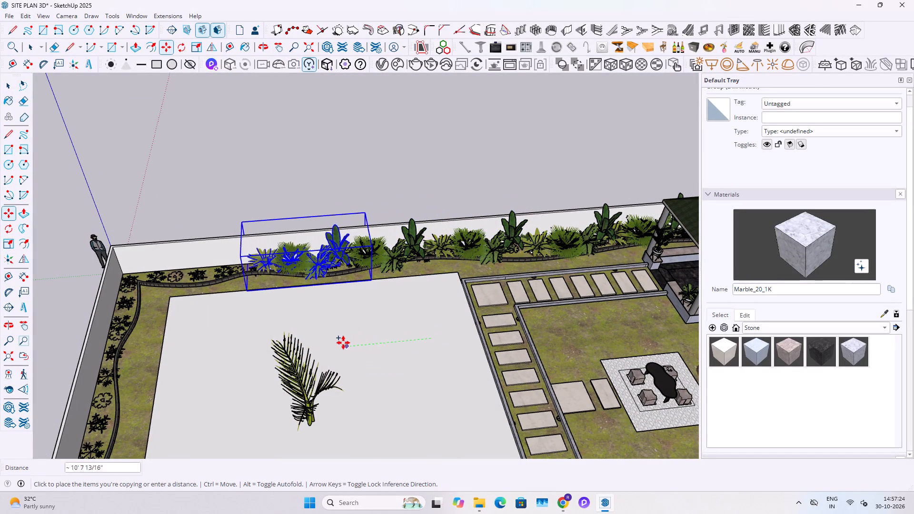
{"action": "left_click", "coordinate": [327, 344]}
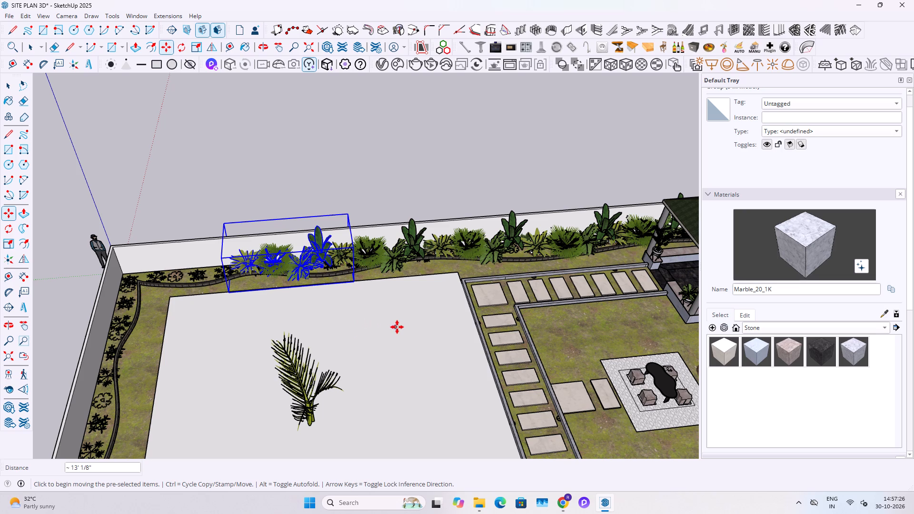
Copy the selected plant group about 11' further along the side bed toward the boundary corner.
{"action": "left_click", "coordinate": [400, 326], "text": "ctrl"}
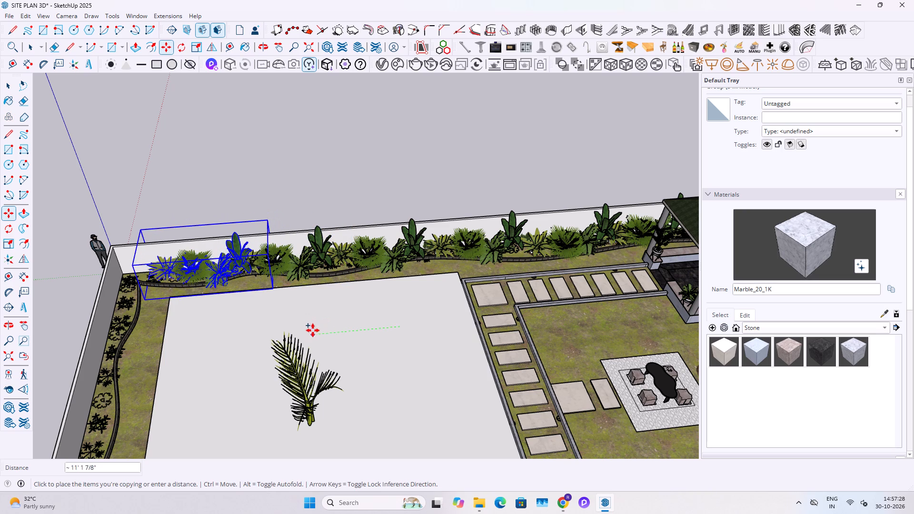
{"action": "left_click", "coordinate": [310, 327]}
Copy the newest plant group about 4' 7" further so the planting fills the side bed up to the boundary corner.
{"action": "middle_click_drag", "start_coordinate": [213, 273], "coordinate": [404, 215], "text": "shift"}
{"action": "scroll", "coordinate": [409, 242], "scroll_direction": "up", "scroll_amount": 4}
{"action": "left_click", "coordinate": [467, 285], "text": "ctrl"}
{"action": "left_click", "coordinate": [421, 306]}
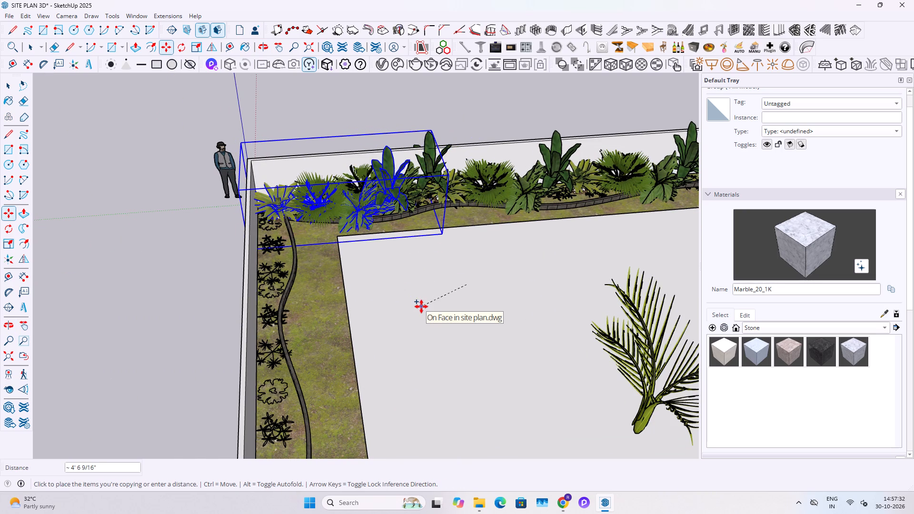
{"action": "key", "text": "space"}
Make a copy of the corner plant group rotated by 90 degrees for the adjoining wall's bed.
{"action": "key", "text": "q"}
{"action": "left_click", "coordinate": [463, 280]}
{"action": "left_click", "coordinate": [448, 316]}
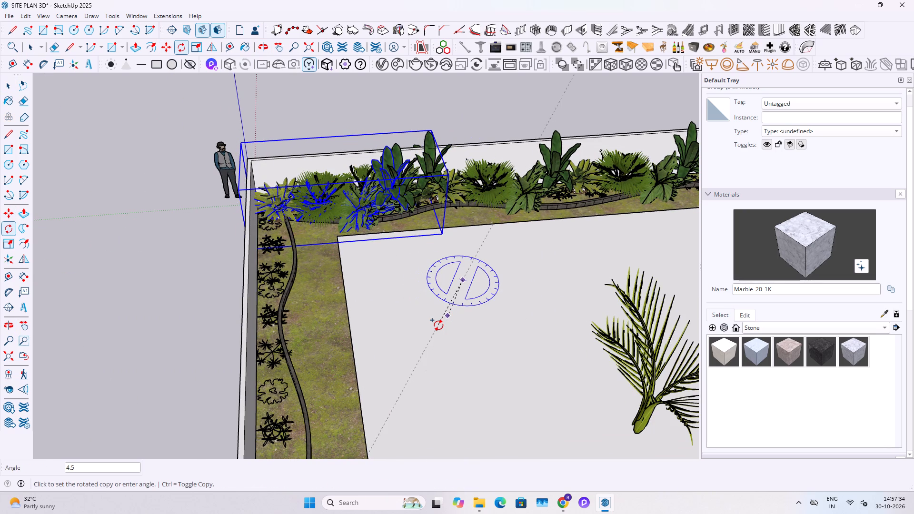
{"action": "type", "text": "90"}
{"action": "key", "text": "Return"}
{"action": "key", "text": "space"}
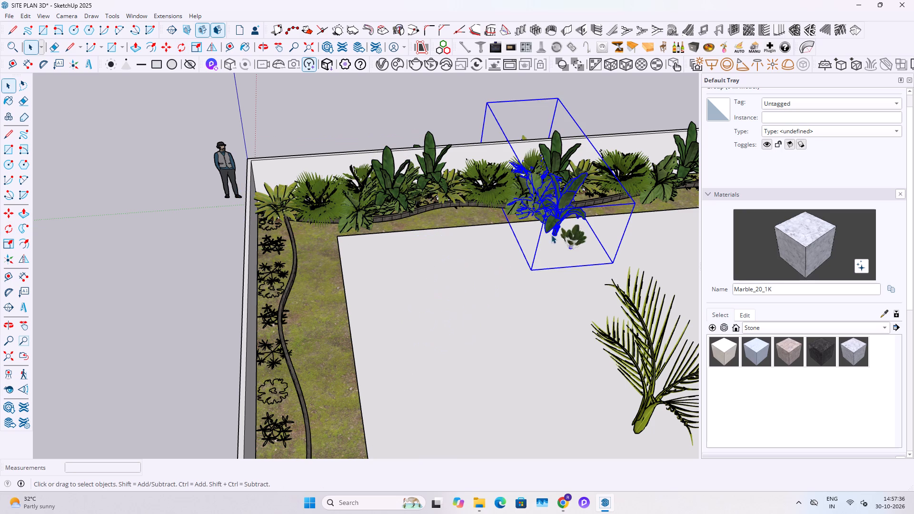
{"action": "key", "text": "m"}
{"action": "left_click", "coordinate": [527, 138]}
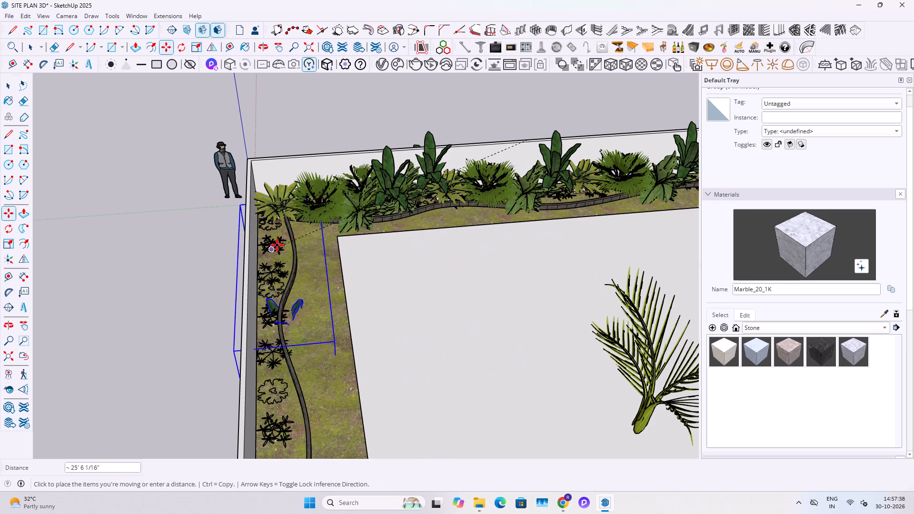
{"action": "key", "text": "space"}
Move the rotated plant group into the adjoining wall's bed, starting beside the corner plants.
{"action": "middle_click_drag", "start_coordinate": [322, 262], "coordinate": [809, 211]}
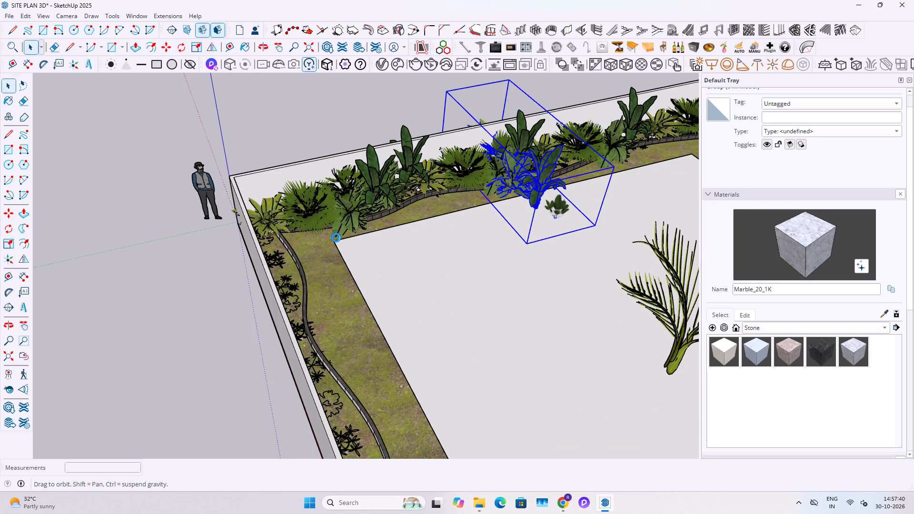
{"action": "middle_click_drag", "start_coordinate": [320, 247], "coordinate": [447, 284]}
{"action": "scroll", "coordinate": [265, 242], "scroll_direction": "up", "scroll_amount": 3}
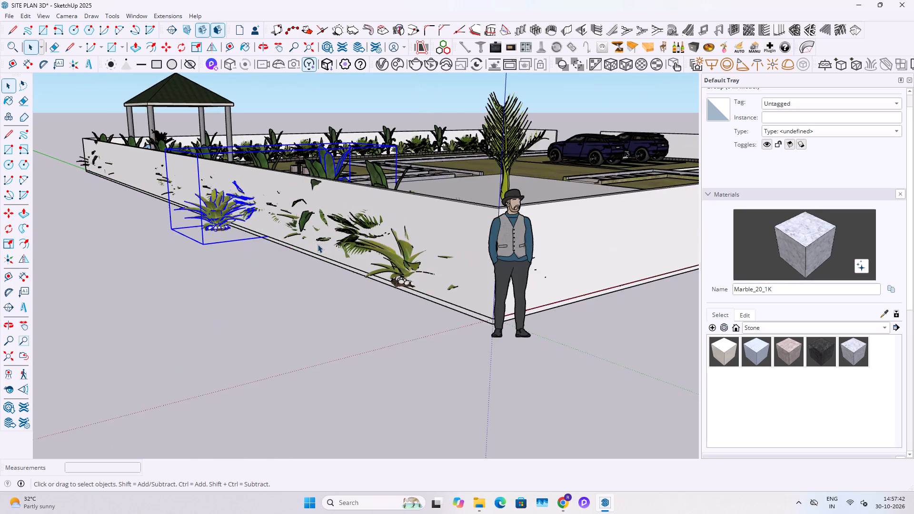
{"action": "scroll", "coordinate": [318, 244], "scroll_direction": "up", "scroll_amount": 5}
{"action": "key", "text": "m"}
{"action": "left_click", "coordinate": [207, 229]}
{"action": "scroll", "coordinate": [349, 251], "scroll_direction": "down", "scroll_amount": 6}
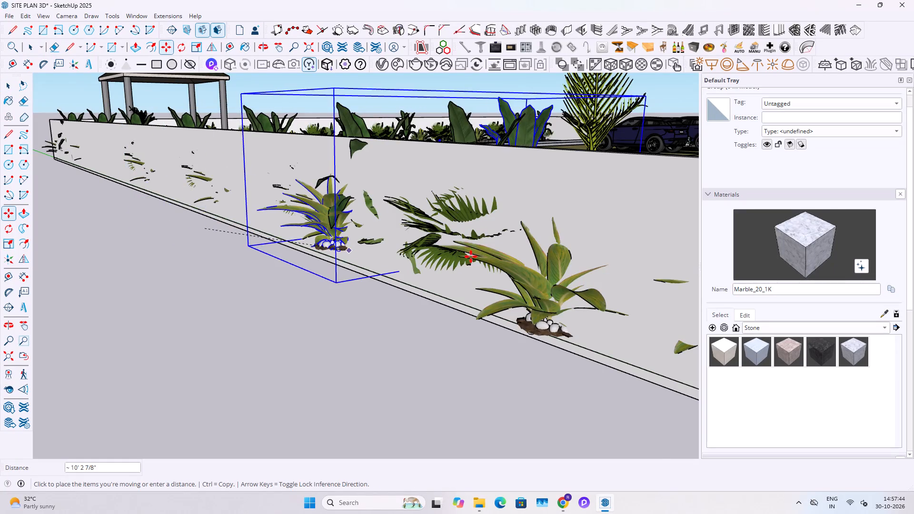
{"action": "middle_click_drag", "start_coordinate": [497, 259], "coordinate": [7, 310]}
{"action": "scroll", "coordinate": [10, 310], "scroll_direction": "up", "scroll_amount": 1}
{"action": "middle_click_drag", "start_coordinate": [401, 198], "coordinate": [254, 174]}
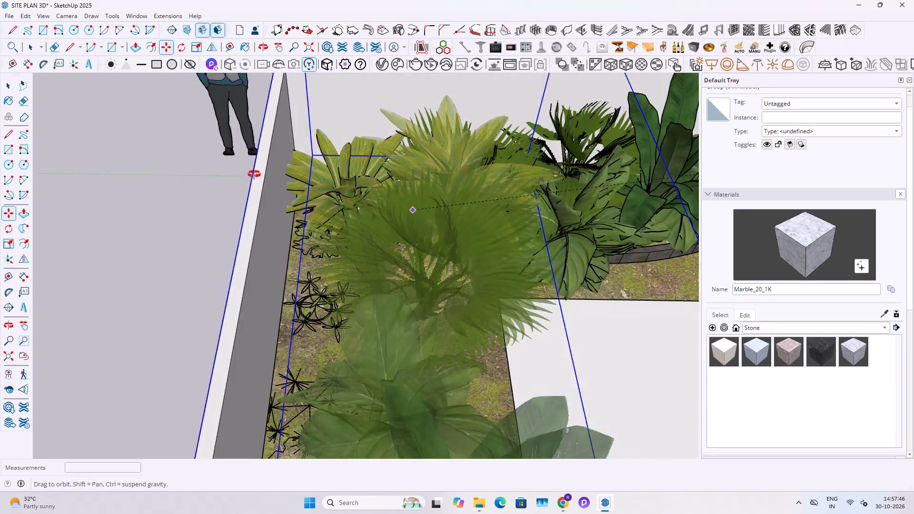
{"action": "middle_click_drag", "start_coordinate": [254, 174], "coordinate": [254, 174]}
{"action": "scroll", "coordinate": [272, 211], "scroll_direction": "up", "scroll_amount": 2}
{"action": "left_click", "coordinate": [324, 244]}
{"action": "key", "text": "space"}
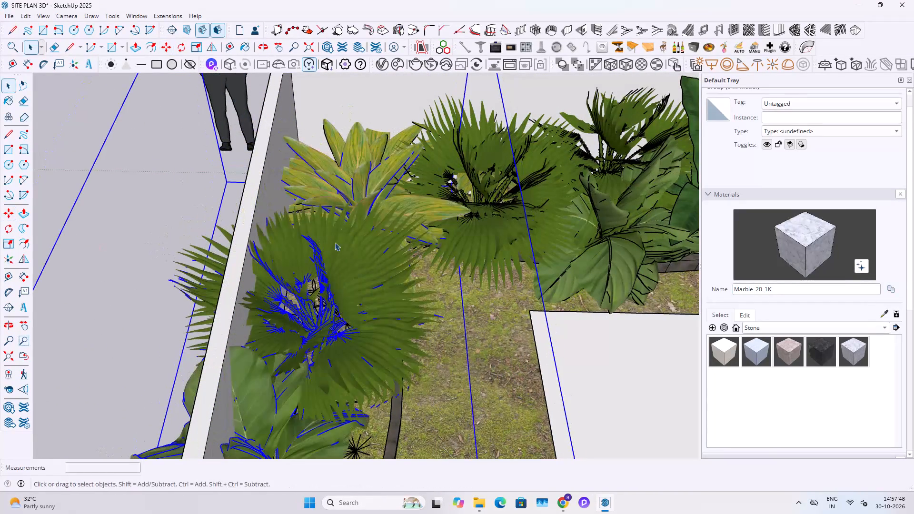
Lower the rotated plant group vertically by about 1' 6" to bring it down to the bed.
{"action": "middle_click_drag", "start_coordinate": [399, 262], "coordinate": [183, 193]}
{"action": "scroll", "coordinate": [370, 188], "scroll_direction": "up", "scroll_amount": 2}
{"action": "key", "text": "m"}
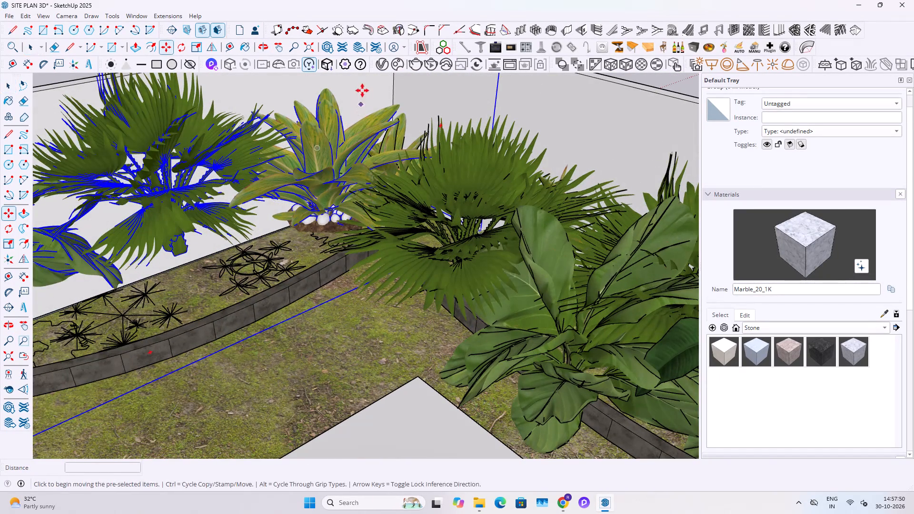
{"action": "left_click", "coordinate": [362, 83]}
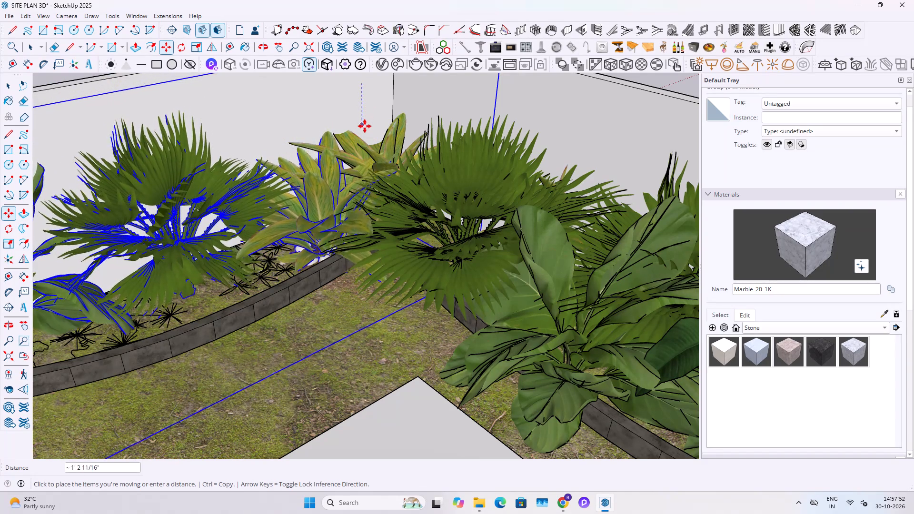
{"action": "left_click", "coordinate": [366, 134]}
Shift the rotated plant group about 5" across the bed toward the adjoining boundary wall.
{"action": "middle_click_drag", "start_coordinate": [374, 125], "coordinate": [474, 112]}
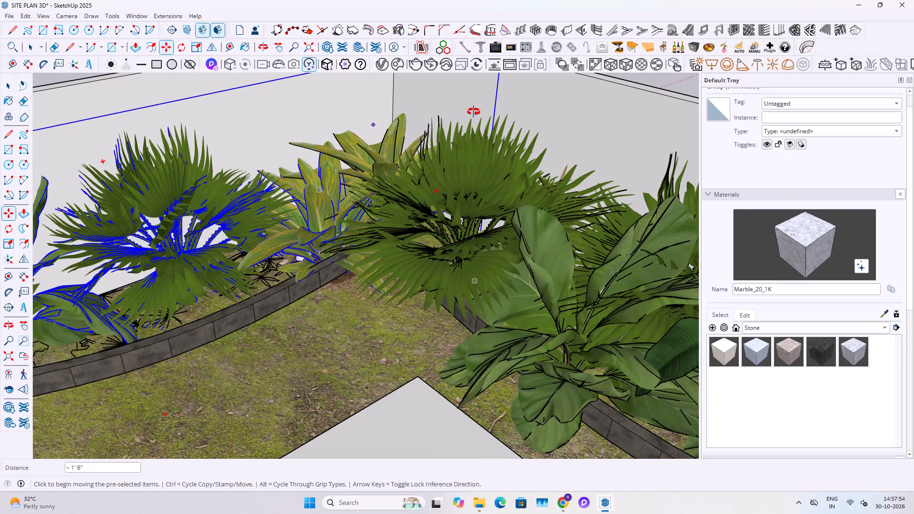
{"action": "middle_click_drag", "start_coordinate": [474, 112], "coordinate": [401, 225]}
{"action": "scroll", "coordinate": [357, 237], "scroll_direction": "down", "scroll_amount": 11}
{"action": "middle_click_drag", "start_coordinate": [324, 277], "coordinate": [341, 246], "text": "shift"}
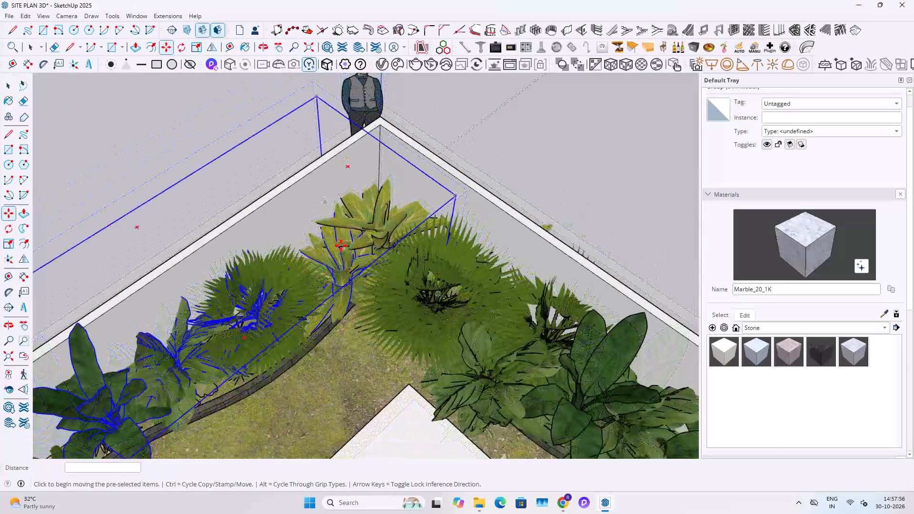
{"action": "middle_click_drag", "start_coordinate": [341, 246], "coordinate": [353, 200], "text": "shift"}
{"action": "scroll", "coordinate": [366, 197], "scroll_direction": "down", "scroll_amount": 4}
{"action": "scroll", "coordinate": [349, 247], "scroll_direction": "up", "scroll_amount": 3}
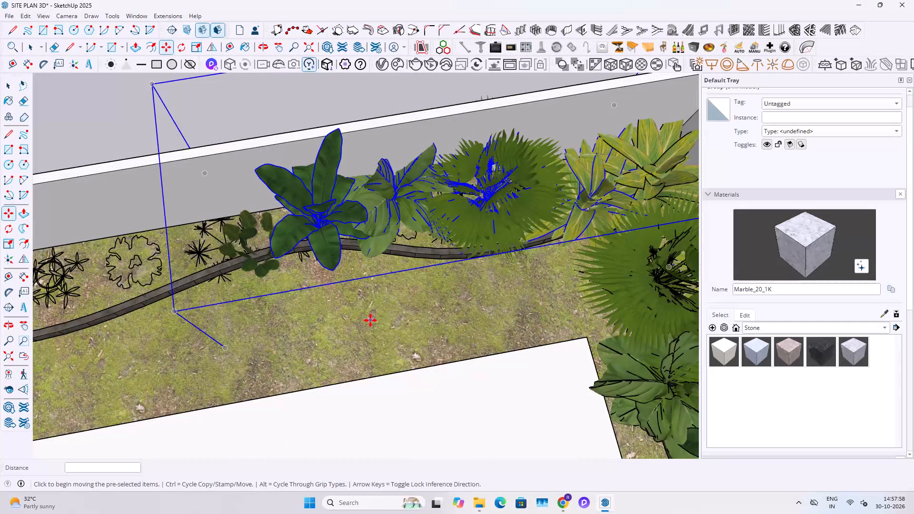
{"action": "left_click", "coordinate": [370, 320]}
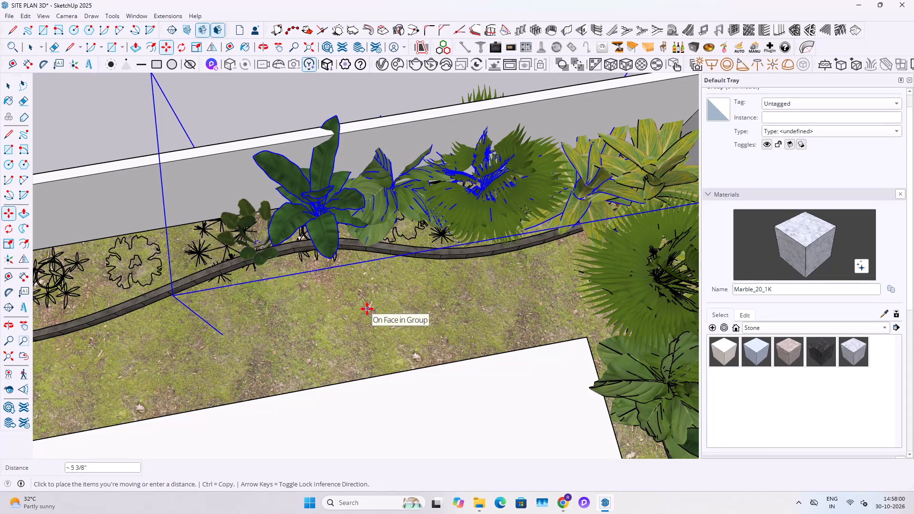
{"action": "left_click", "coordinate": [367, 309]}
{"action": "key", "text": "space"}
Scale the rotated plant group across the bed's width, along the green axis, to a factor of about 0.67.
{"action": "scroll", "coordinate": [467, 302], "scroll_direction": "down", "scroll_amount": 7}
{"action": "key", "text": "s"}
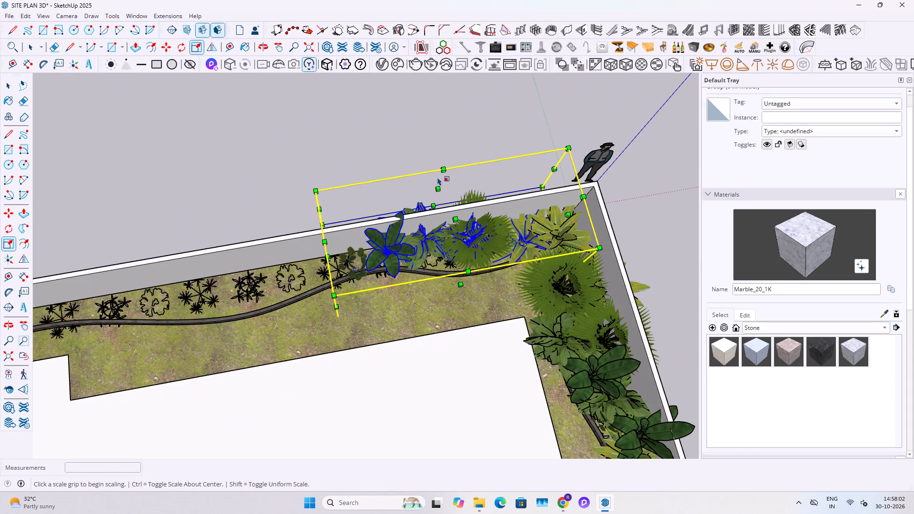
{"action": "left_click", "coordinate": [438, 187]}
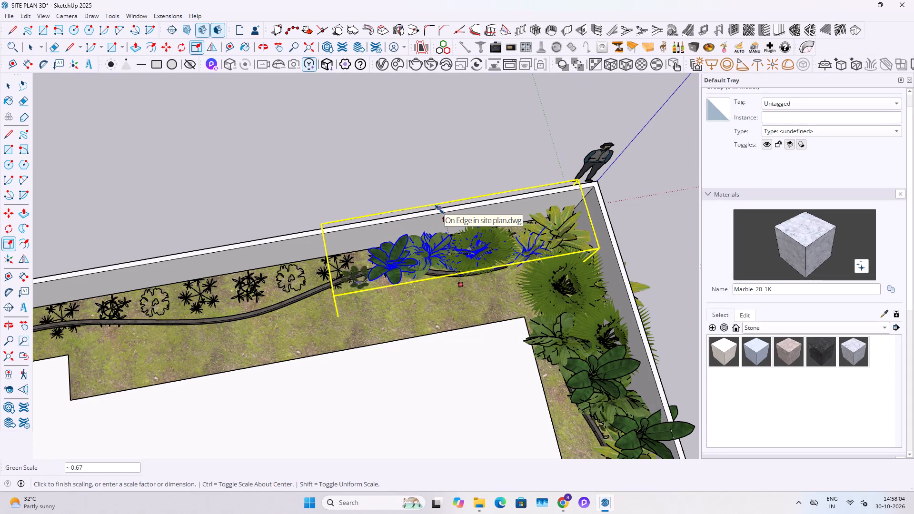
{"action": "left_click", "coordinate": [439, 209]}
{"action": "key", "text": "space"}
Nudge the narrowed plant group slightly toward the wall and away from the corner, between wall and curb.
{"action": "middle_click_drag", "start_coordinate": [427, 245], "coordinate": [411, 158]}
{"action": "scroll", "coordinate": [378, 262], "scroll_direction": "up", "scroll_amount": 7}
{"action": "middle_click_drag", "start_coordinate": [368, 279], "coordinate": [534, 249]}
{"action": "key", "text": "m"}
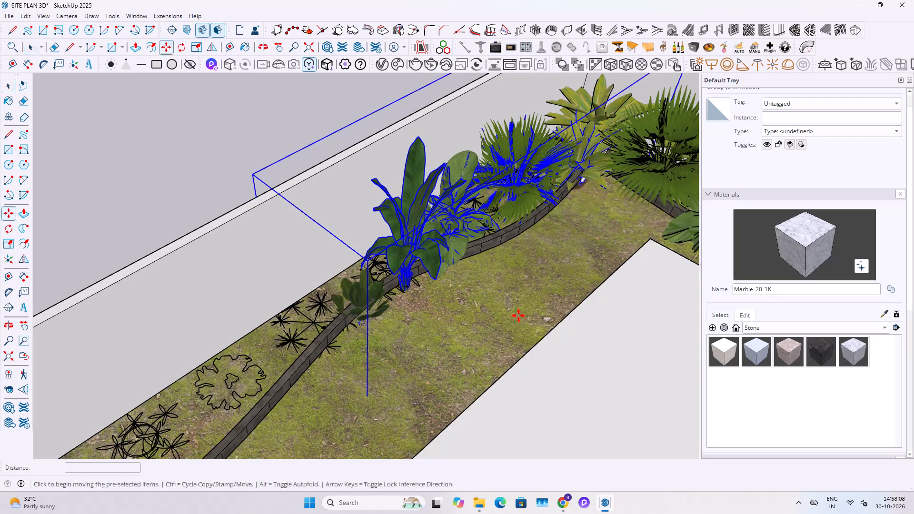
{"action": "left_click", "coordinate": [518, 316]}
{"action": "left_click", "coordinate": [497, 306]}
Copy the narrowed plant group a little under 11' along the adjoining wall's bed, away from the corner.
{"action": "scroll", "coordinate": [497, 299], "scroll_direction": "down", "scroll_amount": 5}
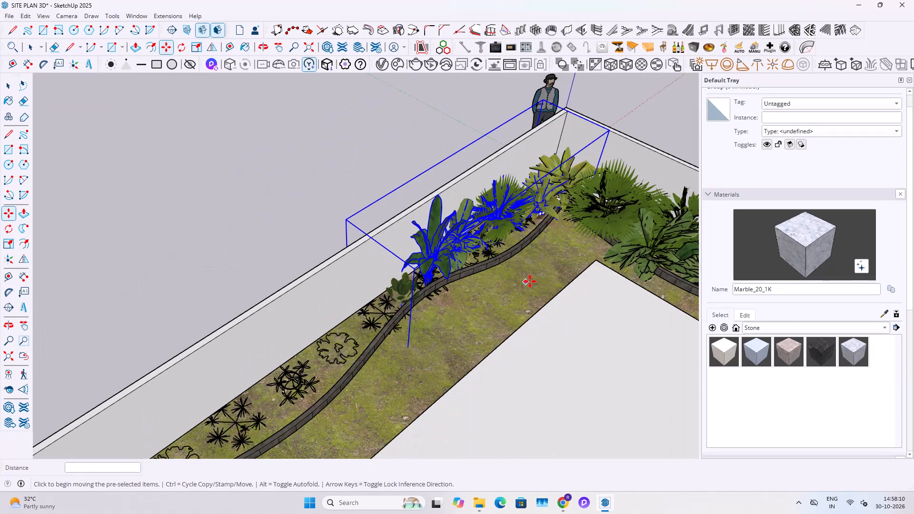
{"action": "key", "text": "m"}
{"action": "left_click", "coordinate": [562, 259], "text": "ctrl"}
{"action": "scroll", "coordinate": [538, 273], "scroll_direction": "down", "scroll_amount": 2}
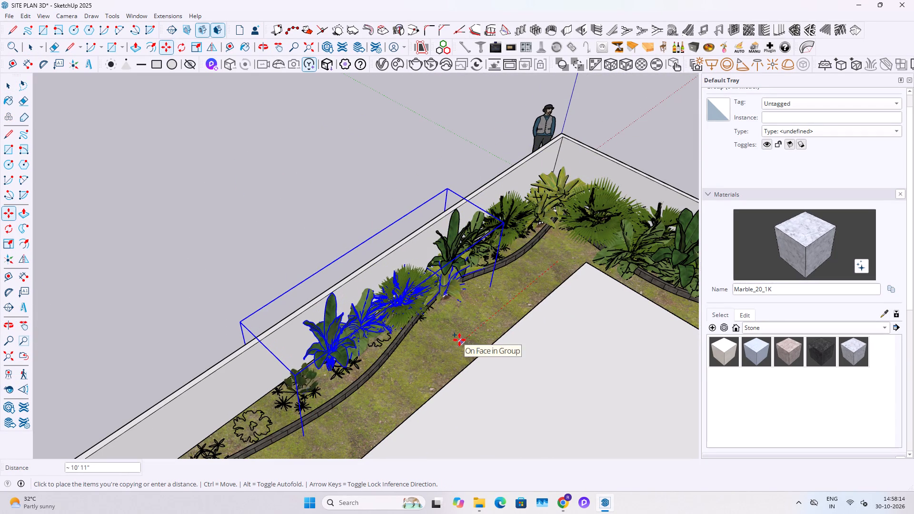
{"action": "left_click", "coordinate": [468, 335]}
{"action": "key", "text": "space"}
Inside the new copy, move the banana-leaf plant, the broad-leaved plant and the small round-leaved shrub about 7" toward the curb.
{"action": "key", "text": "space"}
{"action": "double_click", "coordinate": [360, 339]}
{"action": "scroll", "coordinate": [350, 343], "scroll_direction": "up", "scroll_amount": 2}
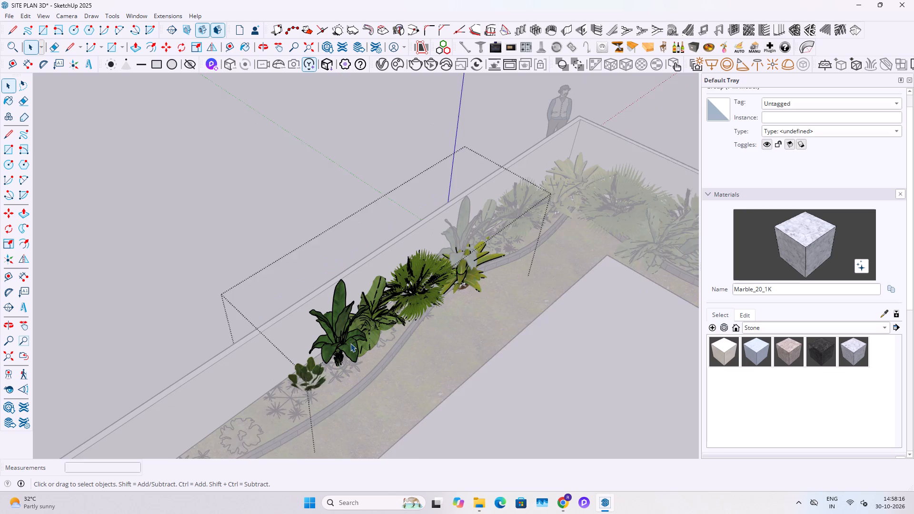
{"action": "scroll", "coordinate": [350, 343], "scroll_direction": "up", "scroll_amount": 1}
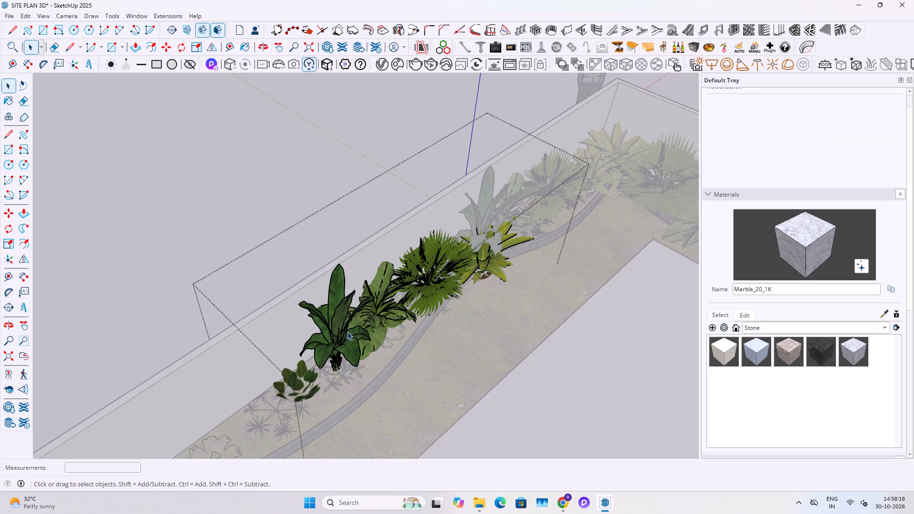
{"action": "left_click", "coordinate": [339, 337]}
{"action": "left_click", "coordinate": [308, 373], "text": "ctrl"}
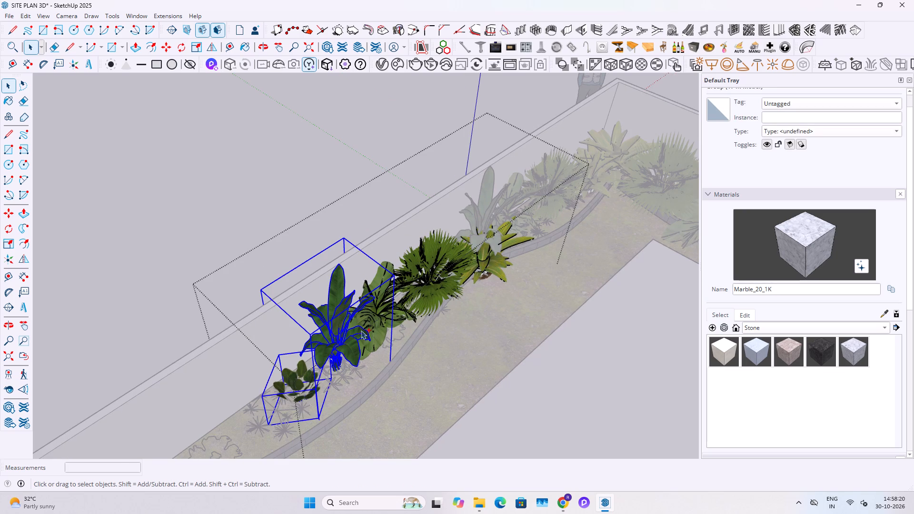
{"action": "left_click", "coordinate": [368, 317], "text": "ctrl"}
{"action": "key", "text": "m"}
{"action": "left_click", "coordinate": [432, 356]}
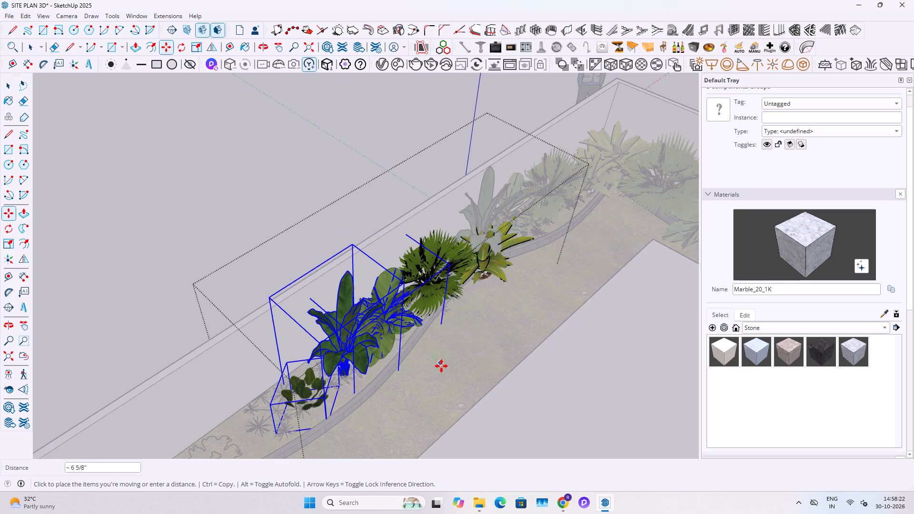
{"action": "left_click", "coordinate": [443, 367]}
{"action": "key", "text": "space"}
{"action": "scroll", "coordinate": [432, 346], "scroll_direction": "down", "scroll_amount": 4}
{"action": "key", "text": "Escape"}
{"action": "key", "text": "Escape"}
Copy the adjusted plant group about 15' further along the adjoining wall's bed, beside the notch in the building slab.
{"action": "middle_click_drag", "start_coordinate": [470, 312], "coordinate": [300, 324]}
{"action": "left_click", "coordinate": [346, 315]}
{"action": "scroll", "coordinate": [363, 321], "scroll_direction": "down", "scroll_amount": 4}
{"action": "key", "text": "m"}
{"action": "left_click", "coordinate": [381, 361], "text": "ctrl"}
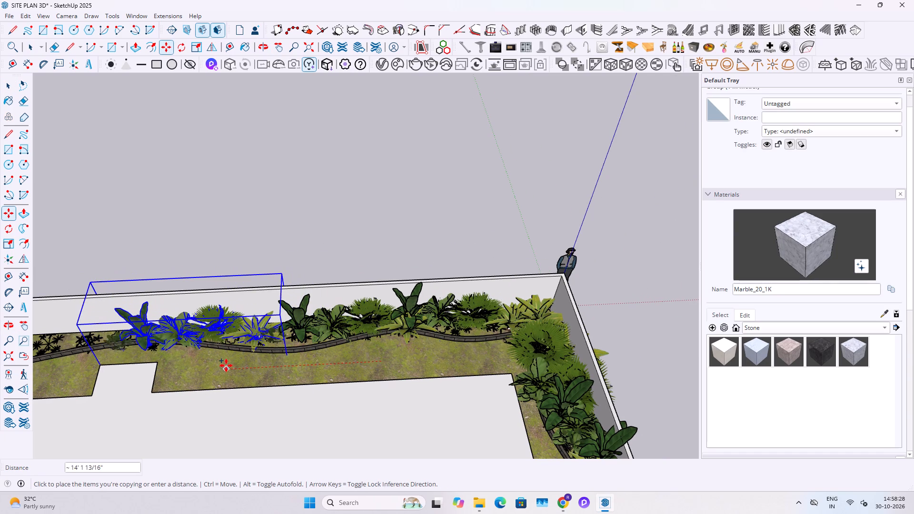
{"action": "left_click", "coordinate": [214, 365]}
{"action": "key", "text": "space"}
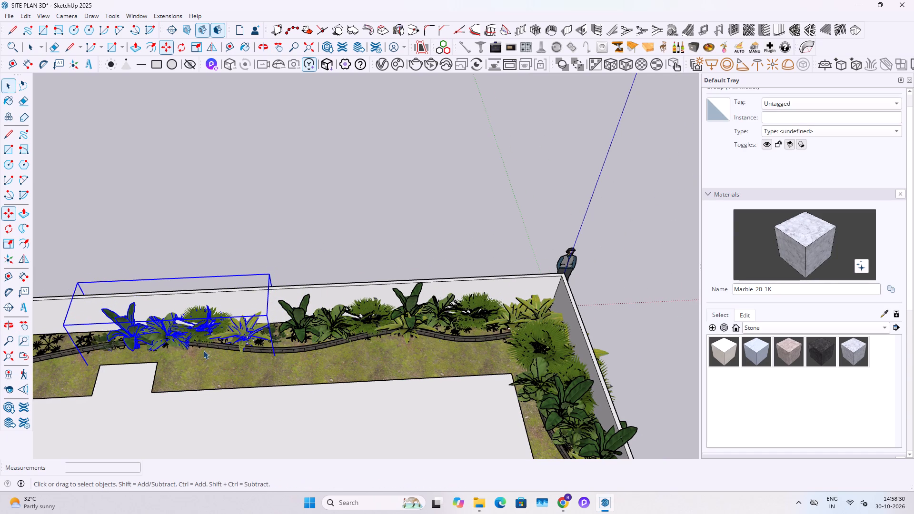
{"action": "key", "text": "space"}
Inside the newest group, move the banana-leaf plant, the broad-leaved plant and the small shrub about 1' 4" toward the wall.
{"action": "scroll", "coordinate": [200, 350], "scroll_direction": "up", "scroll_amount": 11}
{"action": "middle_click_drag", "start_coordinate": [195, 346], "coordinate": [481, 297], "text": "shift"}
{"action": "left_click", "coordinate": [433, 278]}
{"action": "left_click", "coordinate": [432, 275]}
{"action": "left_click", "coordinate": [384, 258]}
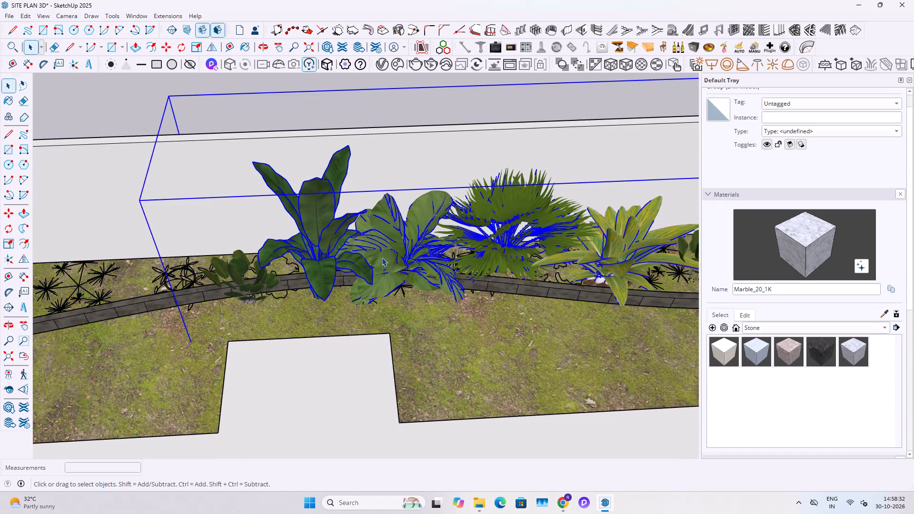
{"action": "middle_click_drag", "start_coordinate": [391, 263], "coordinate": [519, 278]}
{"action": "double_click", "coordinate": [385, 254]}
{"action": "left_click", "coordinate": [340, 274]}
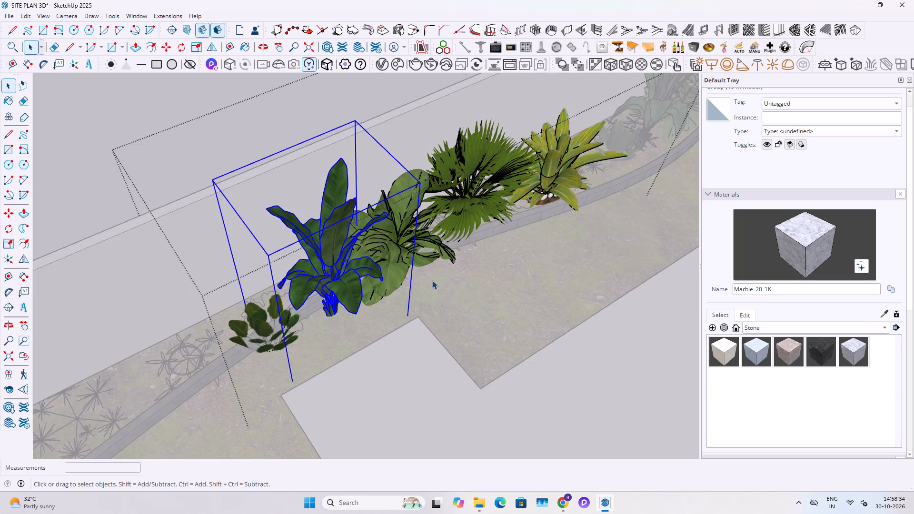
{"action": "left_click", "coordinate": [401, 252], "text": "ctrl"}
{"action": "left_click", "coordinate": [287, 318], "text": "ctrl"}
{"action": "key", "text": "m"}
{"action": "left_click", "coordinate": [556, 356]}
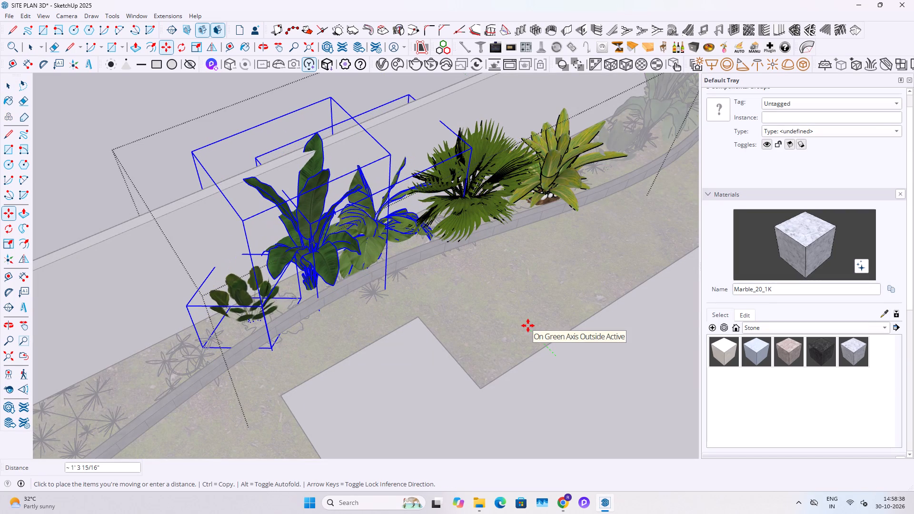
{"action": "left_click", "coordinate": [528, 326]}
{"action": "key", "text": "space"}
{"action": "key", "text": "Escape"}
{"action": "scroll", "coordinate": [272, 227], "scroll_direction": "down", "scroll_amount": 4}
{"action": "key", "text": "Escape"}
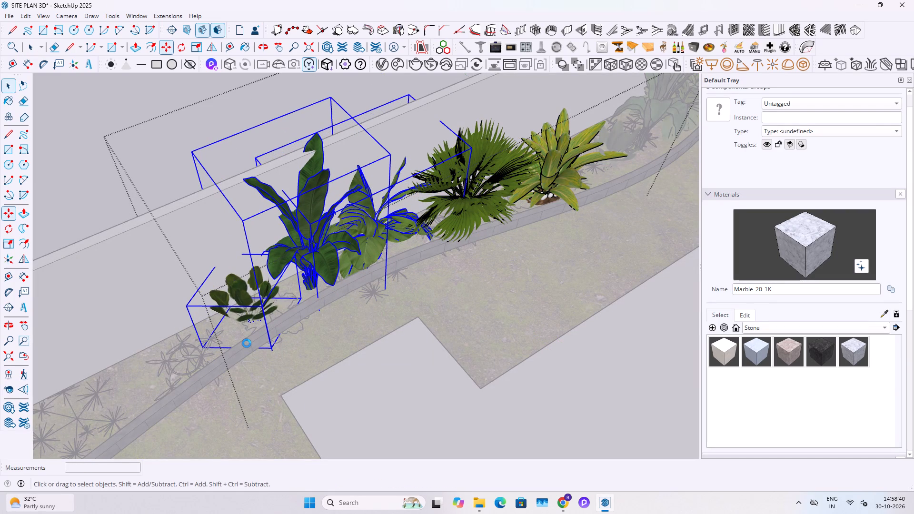
{"action": "key", "text": "Escape"}
{"action": "key", "text": "Escape"}
{"action": "key", "text": "Escape"}
Copy the plant group beside the building slab's notch about 14' 2" further along the same wall's bed.
{"action": "middle_click_drag", "start_coordinate": [467, 280], "coordinate": [203, 325]}
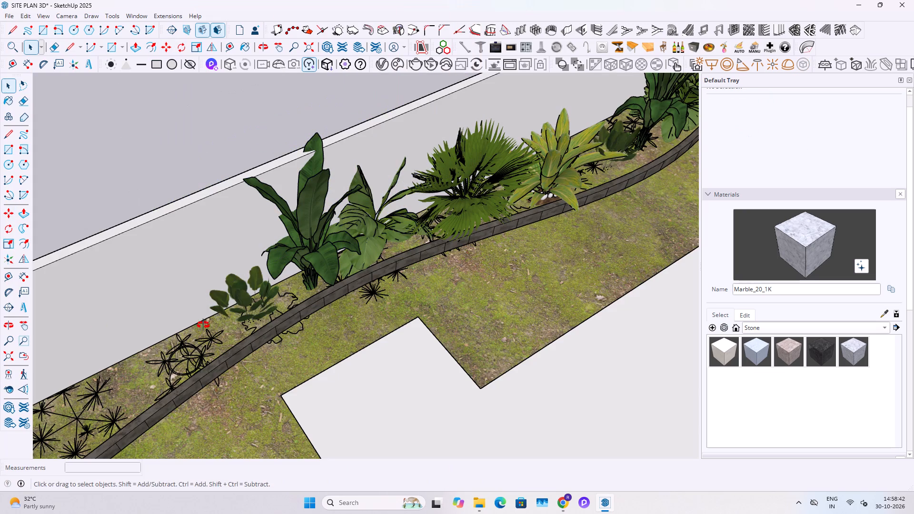
{"action": "middle_click_drag", "start_coordinate": [203, 325], "coordinate": [65, 319]}
{"action": "scroll", "coordinate": [236, 225], "scroll_direction": "down", "scroll_amount": 4}
{"action": "middle_click_drag", "start_coordinate": [188, 312], "coordinate": [412, 174]}
{"action": "scroll", "coordinate": [295, 296], "scroll_direction": "down", "scroll_amount": 12}
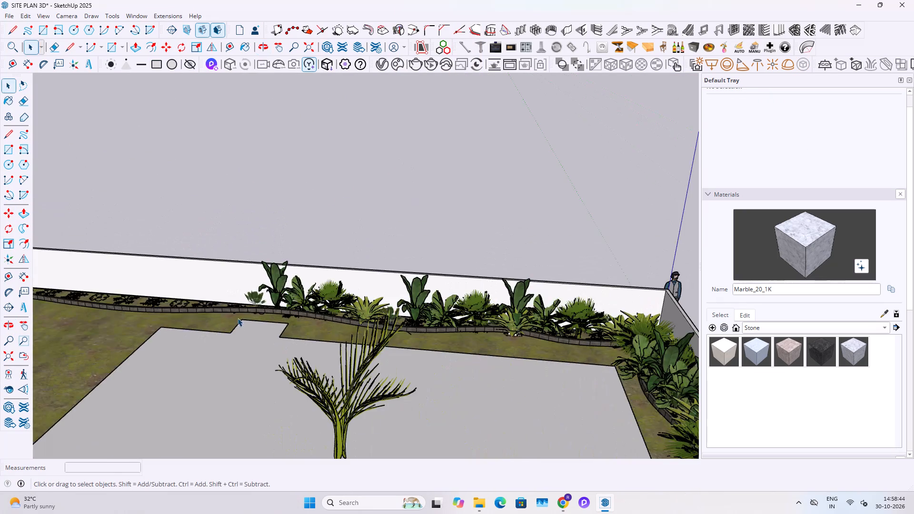
{"action": "middle_click_drag", "start_coordinate": [244, 314], "coordinate": [334, 343]}
{"action": "scroll", "coordinate": [335, 341], "scroll_direction": "down", "scroll_amount": 13, "text": "shift"}
{"action": "middle_click_drag", "start_coordinate": [278, 341], "coordinate": [364, 272], "text": "shift"}
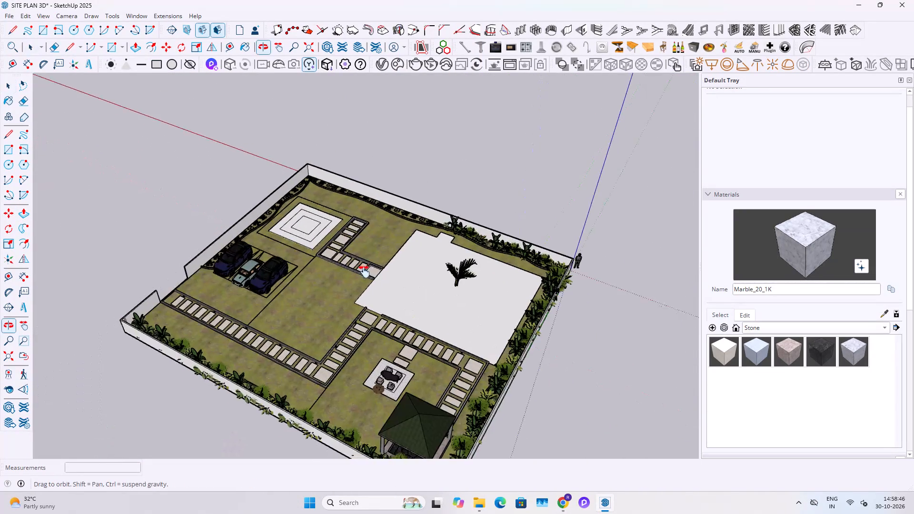
{"action": "middle_click_drag", "start_coordinate": [364, 272], "coordinate": [527, 328], "text": "shift"}
{"action": "scroll", "coordinate": [401, 162], "scroll_direction": "up", "scroll_amount": 17}
{"action": "left_click", "coordinate": [391, 202]}
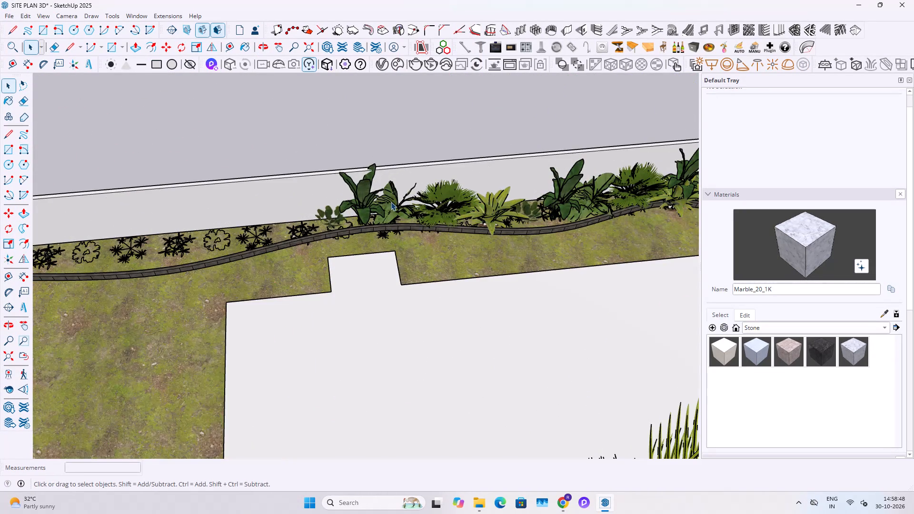
{"action": "scroll", "coordinate": [381, 206], "scroll_direction": "up", "scroll_amount": 3}
{"action": "key", "text": "m"}
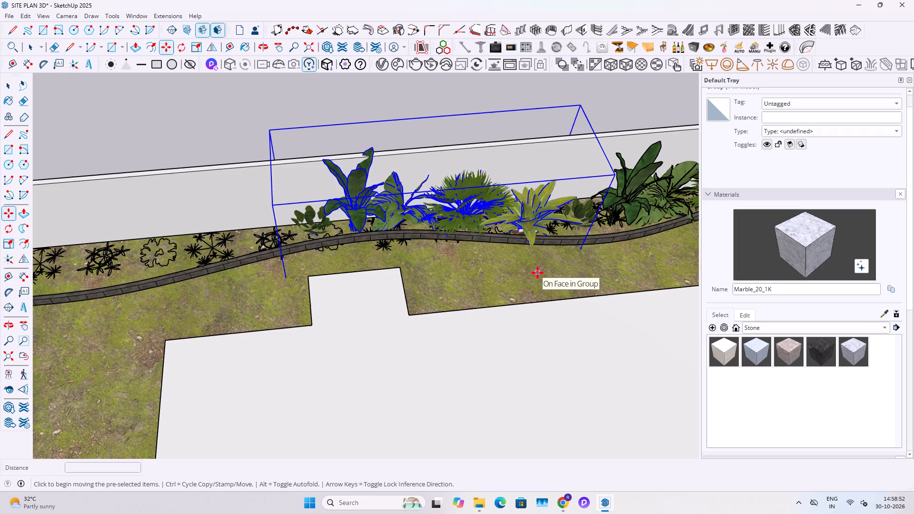
{"action": "left_click", "coordinate": [537, 273]}
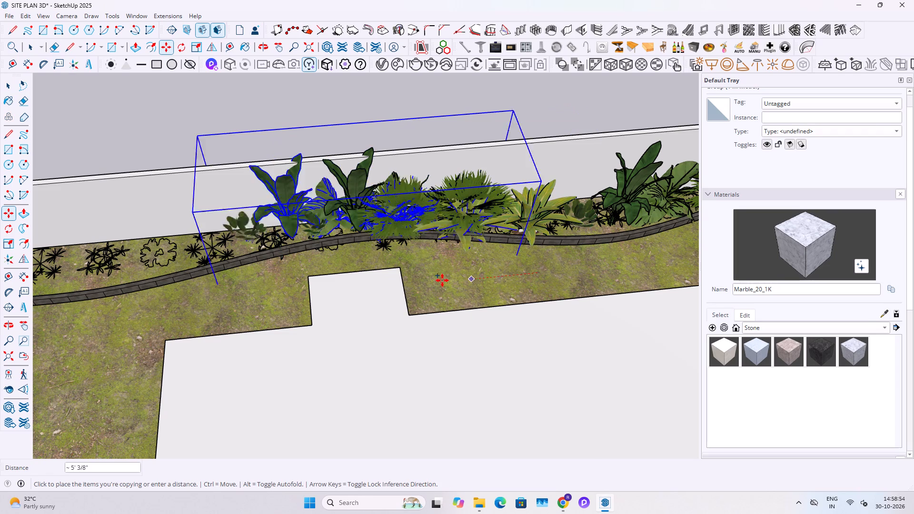
{"action": "middle_click_drag", "start_coordinate": [414, 277], "coordinate": [473, 282]}
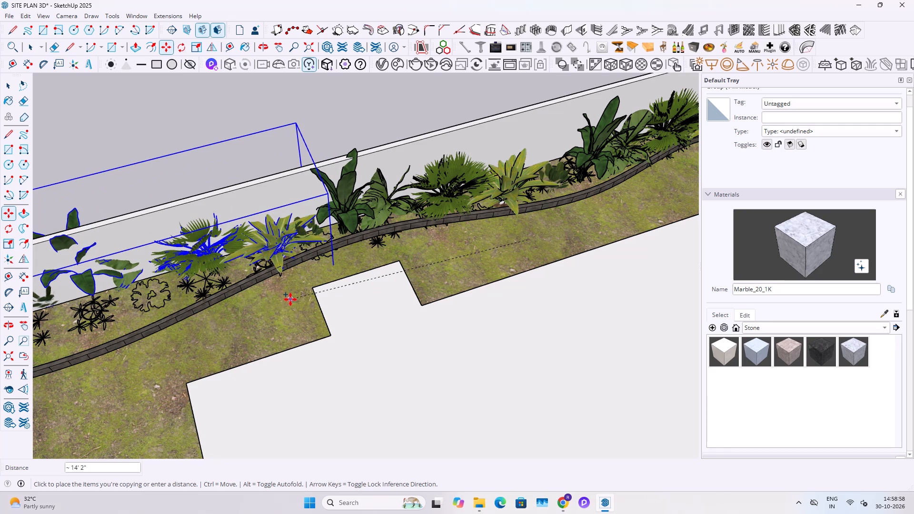
{"action": "left_click", "coordinate": [289, 299]}
{"action": "key", "text": "space"}
{"action": "key", "text": "space"}
Inside the new copy, move the banana-leaf plant, broad-leaved plant, fan palm and small shrub about 2' 10" toward the curb.
{"action": "double_click", "coordinate": [187, 250]}
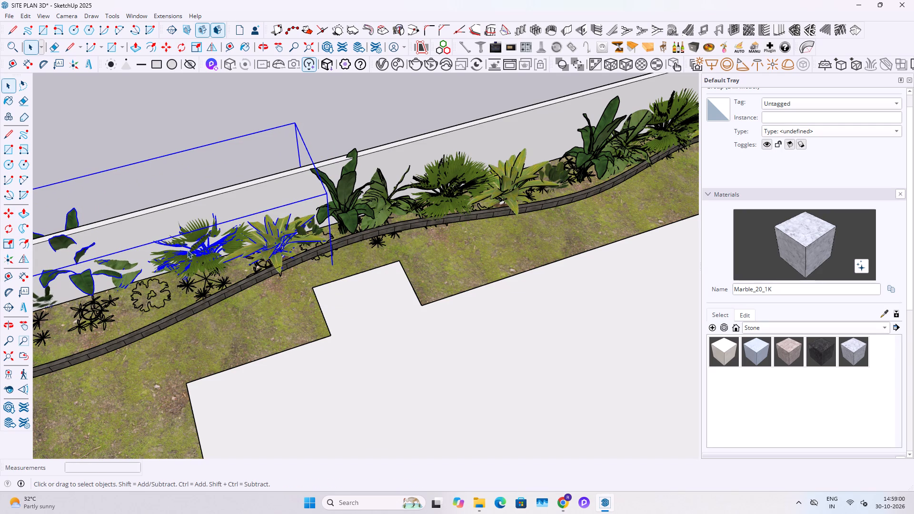
{"action": "middle_click_drag", "start_coordinate": [124, 270], "coordinate": [391, 255], "text": "shift"}
{"action": "left_click_drag", "start_coordinate": [450, 166], "coordinate": [271, 287]}
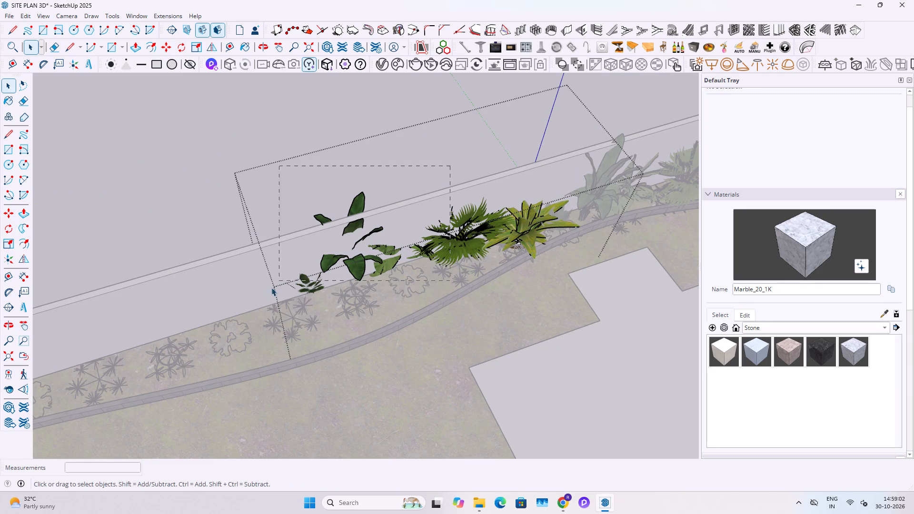
{"action": "left_click_drag", "start_coordinate": [271, 287], "coordinate": [270, 291]}
{"action": "key", "text": "m"}
{"action": "left_click", "coordinate": [333, 342]}
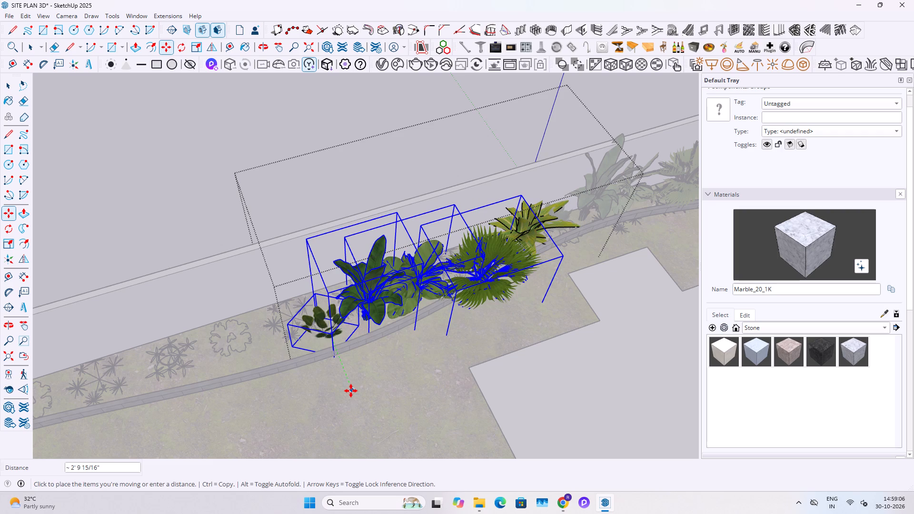
{"action": "left_click", "coordinate": [351, 391]}
{"action": "key", "text": "space"}
Nudge the fan palm in this group slightly back toward the wall and leave the group.
{"action": "middle_click_drag", "start_coordinate": [472, 341], "coordinate": [285, 174]}
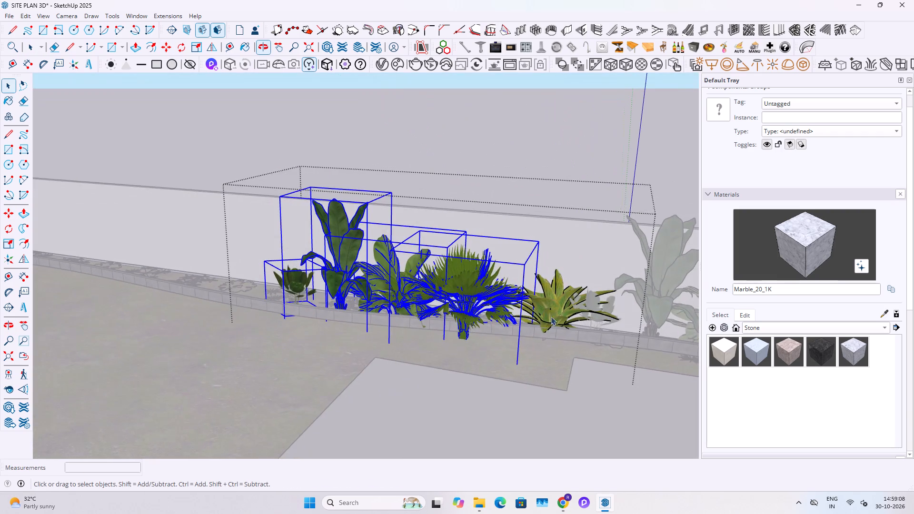
{"action": "scroll", "coordinate": [473, 333], "scroll_direction": "up", "scroll_amount": 2}
{"action": "left_click", "coordinate": [466, 326]}
{"action": "key", "text": "n"}
{"action": "left_click", "coordinate": [464, 368]}
{"action": "key", "text": "m"}
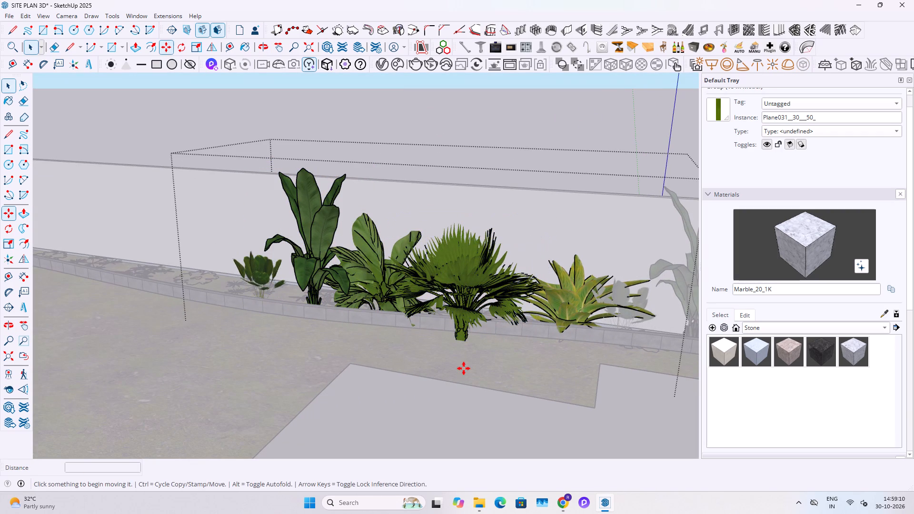
{"action": "left_click", "coordinate": [464, 368]}
{"action": "key", "text": "space"}
{"action": "left_click", "coordinate": [465, 320]}
{"action": "key", "text": "m"}
{"action": "left_click", "coordinate": [464, 374]}
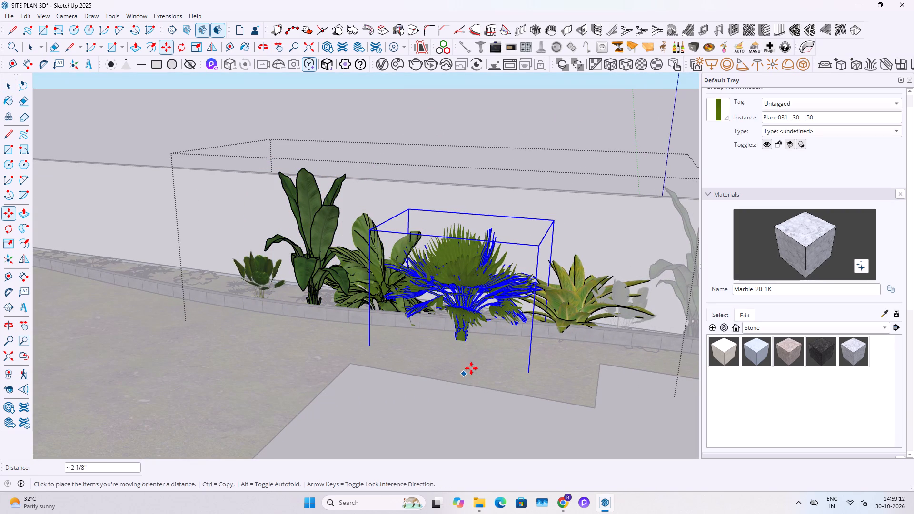
{"action": "left_click", "coordinate": [476, 363]}
{"action": "key", "text": "space"}
{"action": "key", "text": "space"}
{"action": "scroll", "coordinate": [481, 356], "scroll_direction": "down", "scroll_amount": 3}
{"action": "key", "text": "Escape"}
{"action": "middle_click_drag", "start_coordinate": [431, 333], "coordinate": [457, 336]}
{"action": "key", "text": "Escape"}
Copy the adjusted plant group about 10' 7" further along the bed, past the building slab.
{"action": "scroll", "coordinate": [460, 336], "scroll_direction": "down", "scroll_amount": 4}
{"action": "left_click", "coordinate": [445, 307]}
{"action": "middle_click_drag", "start_coordinate": [410, 330], "coordinate": [438, 393]}
{"action": "scroll", "coordinate": [477, 362], "scroll_direction": "down", "scroll_amount": 3}
{"action": "key", "text": "m"}
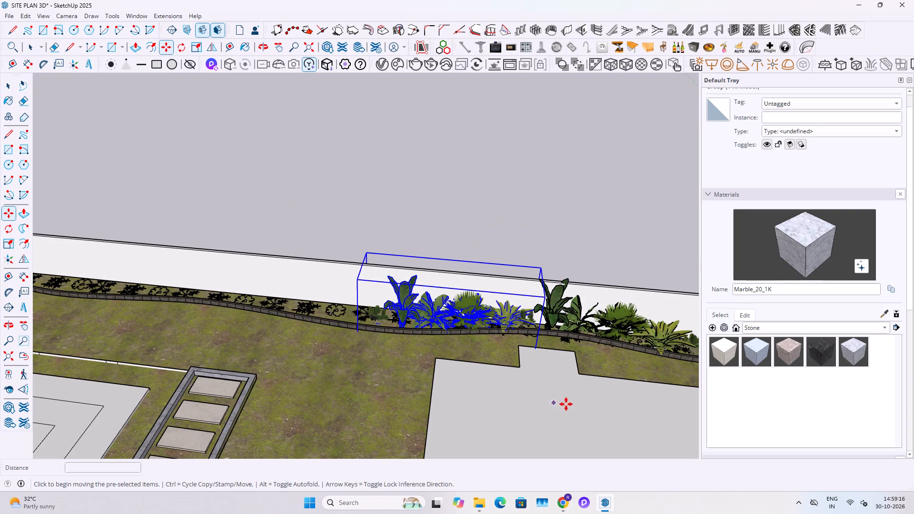
{"action": "left_click", "coordinate": [568, 405], "text": "ctrl"}
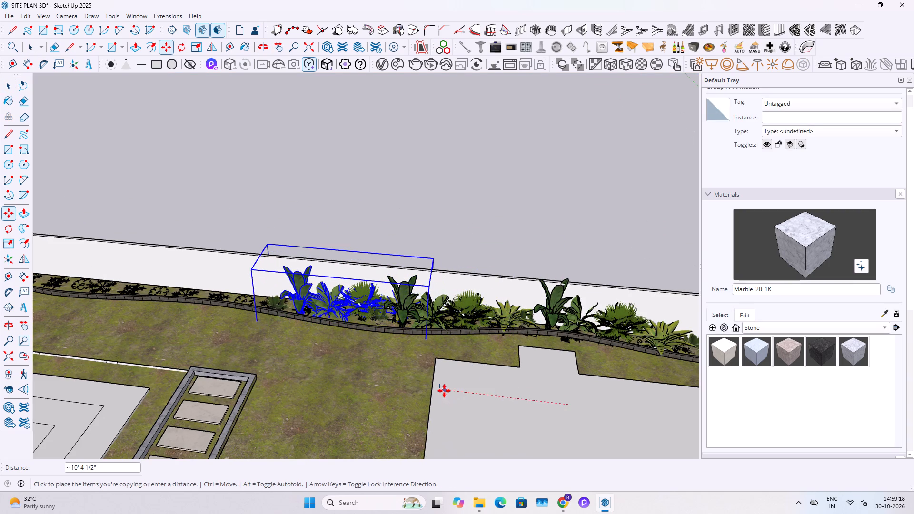
{"action": "left_click", "coordinate": [442, 391]}
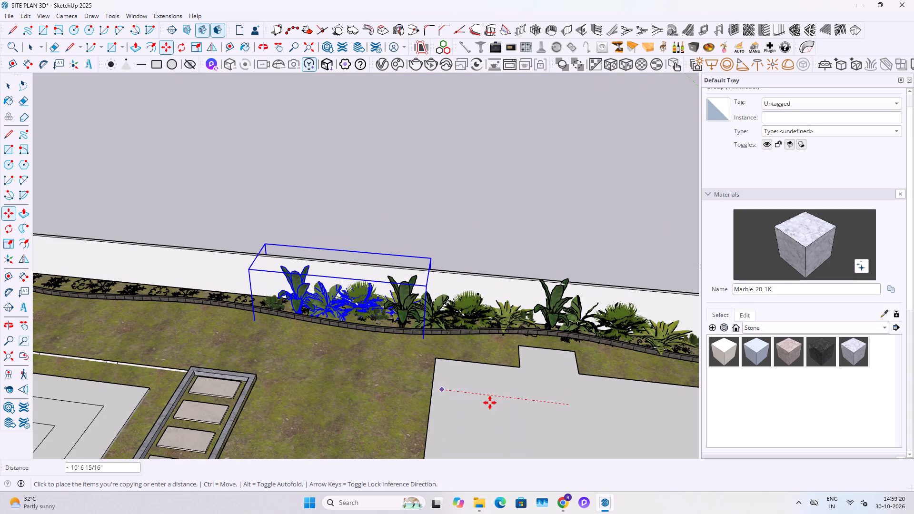
Continue the planting up to the far corner with three more group copies, spaced about 12' 4", 12' 6" and 8' apart.
{"action": "left_click", "coordinate": [583, 421], "text": "ctrl"}
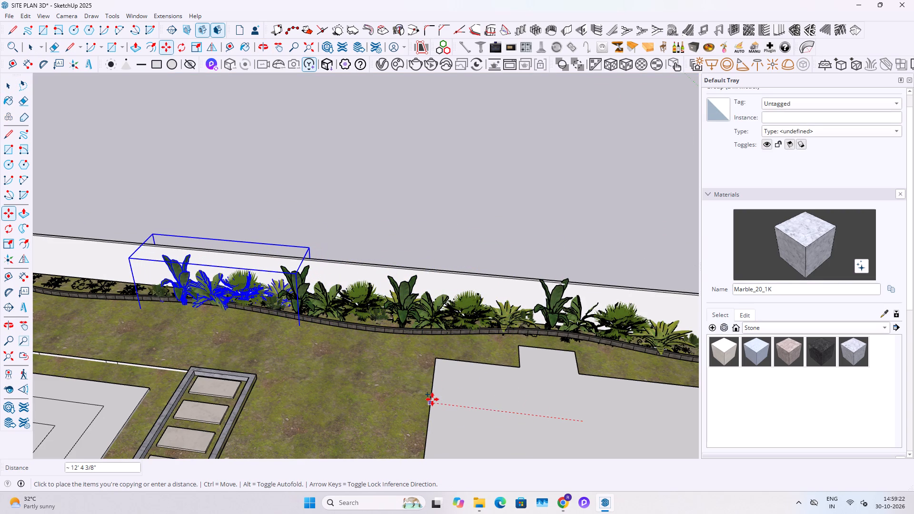
{"action": "left_click", "coordinate": [432, 399]}
{"action": "middle_click_drag", "start_coordinate": [368, 372], "coordinate": [525, 433]}
{"action": "middle_click_drag", "start_coordinate": [378, 398], "coordinate": [387, 443]}
{"action": "left_click", "coordinate": [431, 409], "text": "ctrl"}
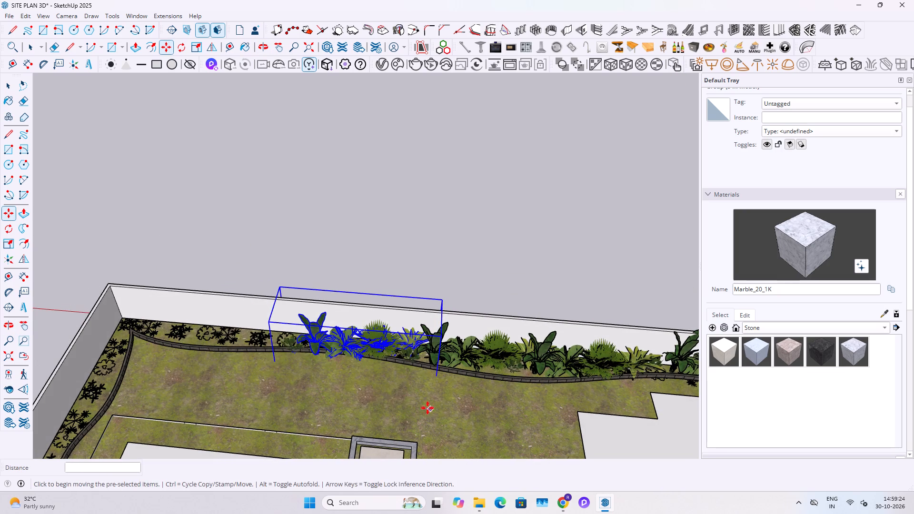
{"action": "left_click", "coordinate": [305, 392]}
{"action": "left_click", "coordinate": [381, 397]}
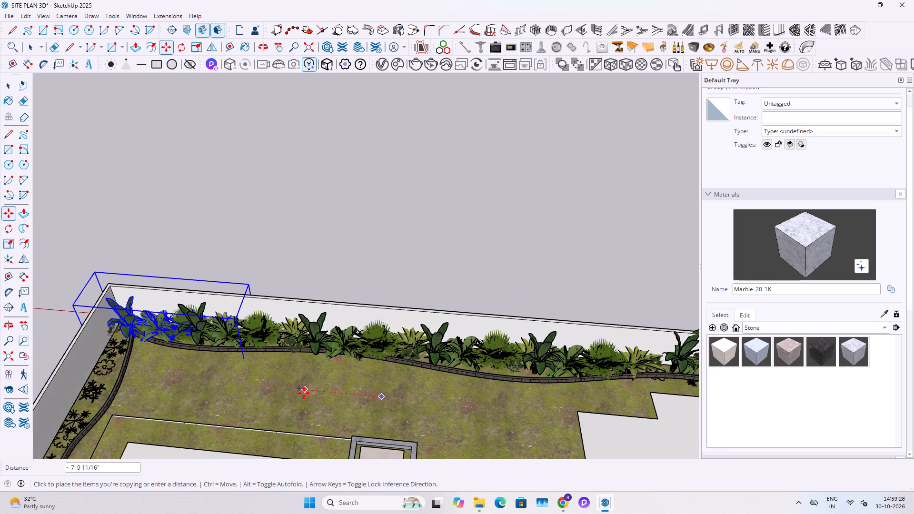
{"action": "left_click", "coordinate": [298, 392]}
Make a copy of the corner plant group rotated by 90°.
{"action": "key", "text": "space"}
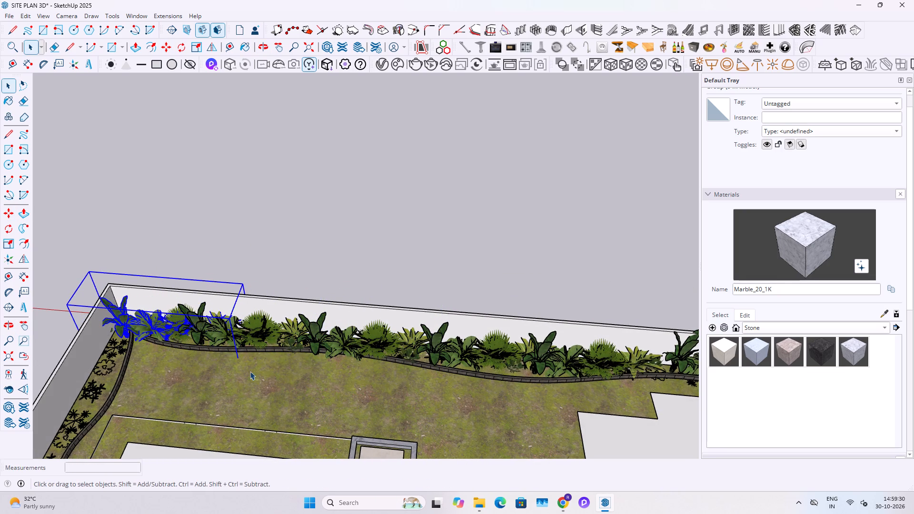
{"action": "key", "text": "q"}
{"action": "left_click", "coordinate": [262, 370]}
{"action": "left_click", "coordinate": [188, 362]}
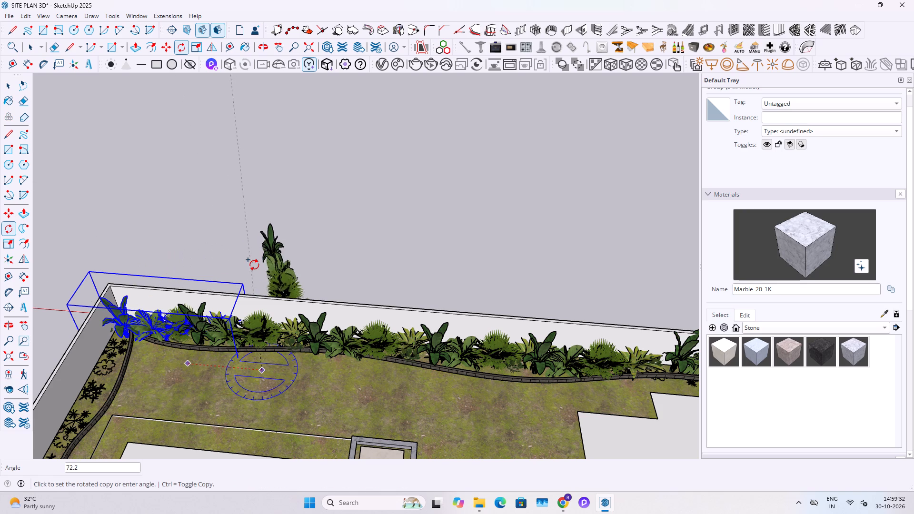
{"action": "type", "text": "90"}
{"action": "key", "text": "Return"}
{"action": "key", "text": "space"}
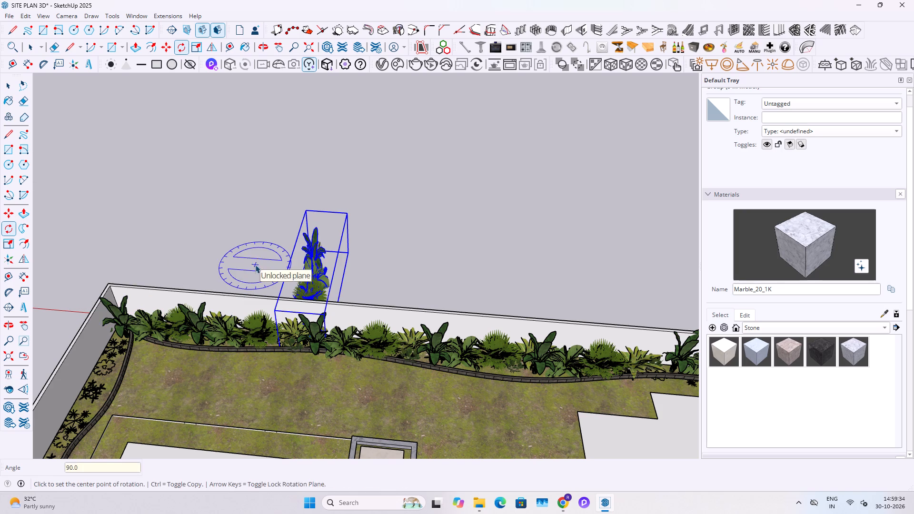
Move the rotated plant group about 25' over to the bed of the adjoining wall, beside the corner.
{"action": "key", "text": "m"}
{"action": "left_click", "coordinate": [303, 332]}
{"action": "middle_click_drag", "start_coordinate": [181, 365], "coordinate": [311, 286]}
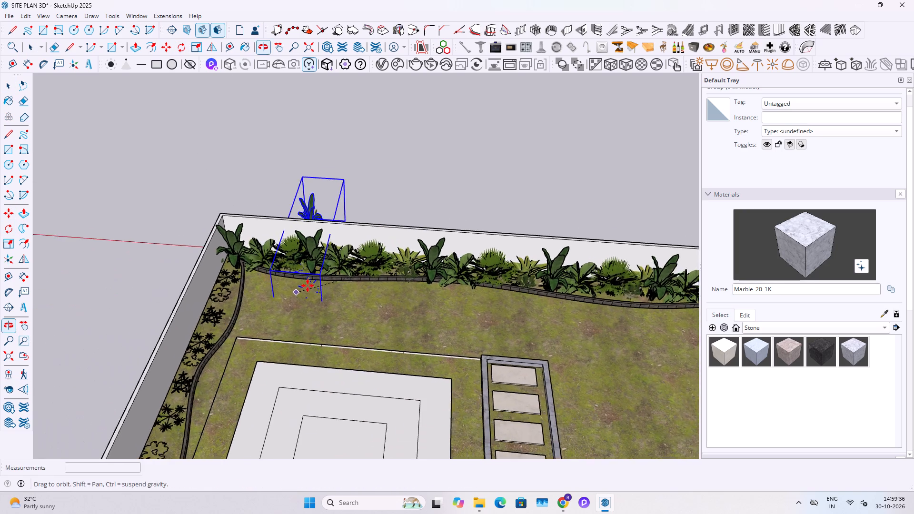
{"action": "scroll", "coordinate": [210, 314], "scroll_direction": "up", "scroll_amount": 5}
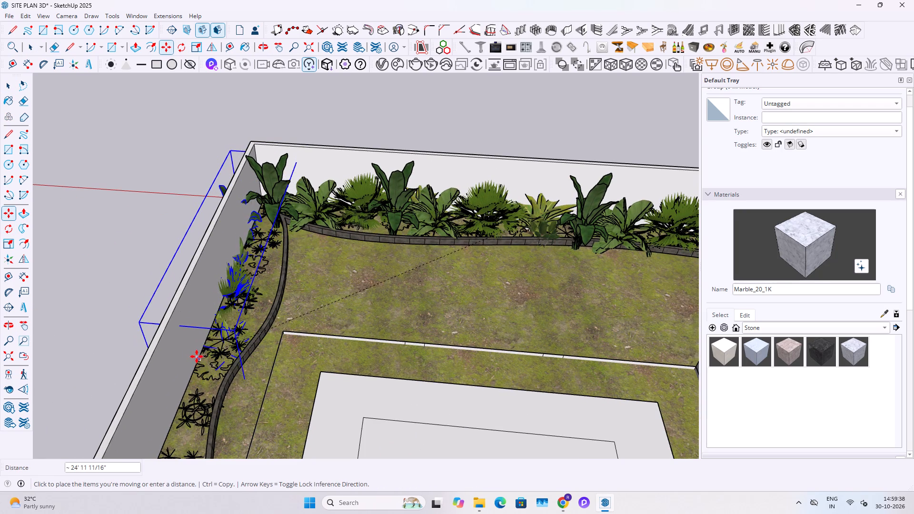
{"action": "left_click", "coordinate": [197, 356]}
{"action": "key", "text": "space"}
Raise the rotated plant group about 2' 8" to the level of the wall's base.
{"action": "middle_click_drag", "start_coordinate": [215, 349], "coordinate": [478, 241]}
{"action": "scroll", "coordinate": [360, 352], "scroll_direction": "up", "scroll_amount": 4}
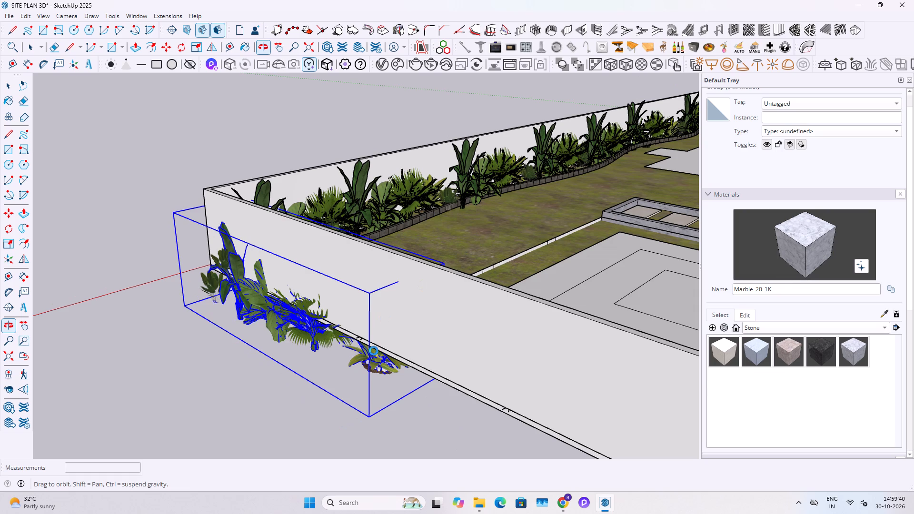
{"action": "scroll", "coordinate": [393, 333], "scroll_direction": "up", "scroll_amount": 3}
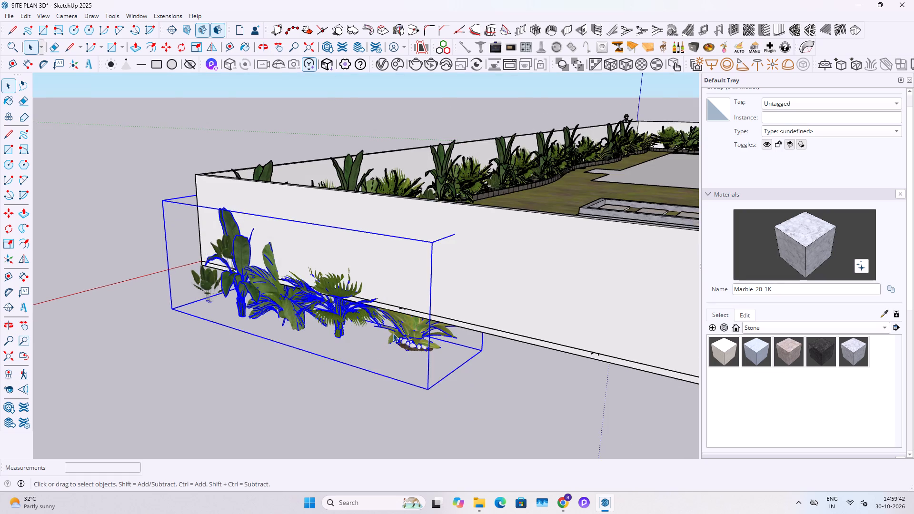
{"action": "scroll", "coordinate": [393, 333], "scroll_direction": "up", "scroll_amount": 5}
{"action": "middle_click_drag", "start_coordinate": [411, 347], "coordinate": [426, 324]}
{"action": "key", "text": "m"}
{"action": "left_click", "coordinate": [449, 340]}
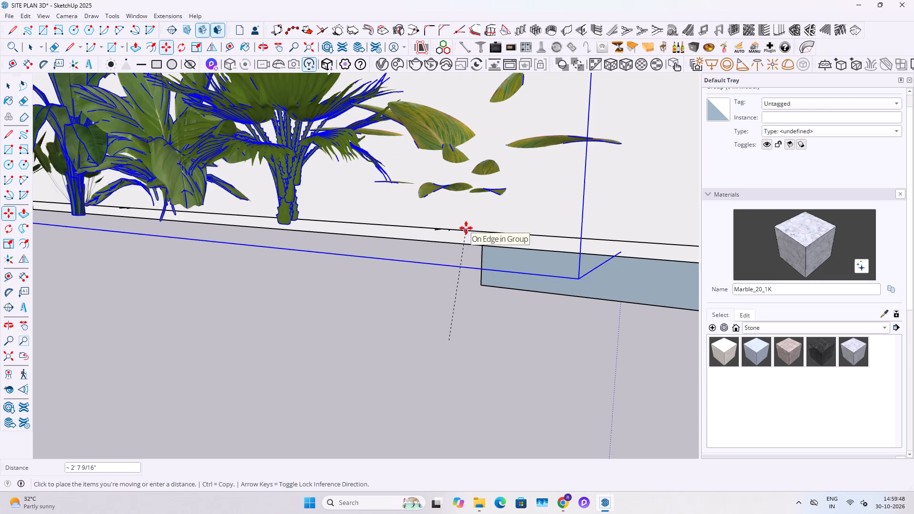
{"action": "left_click", "coordinate": [452, 226]}
{"action": "key", "text": "space"}
{"action": "scroll", "coordinate": [423, 280], "scroll_direction": "down", "scroll_amount": 6}
{"action": "key", "text": "space"}
Shift the rotated plant group inward from the wall into the bed by 4" three times.
{"action": "middle_click_drag", "start_coordinate": [469, 237], "coordinate": [367, 351]}
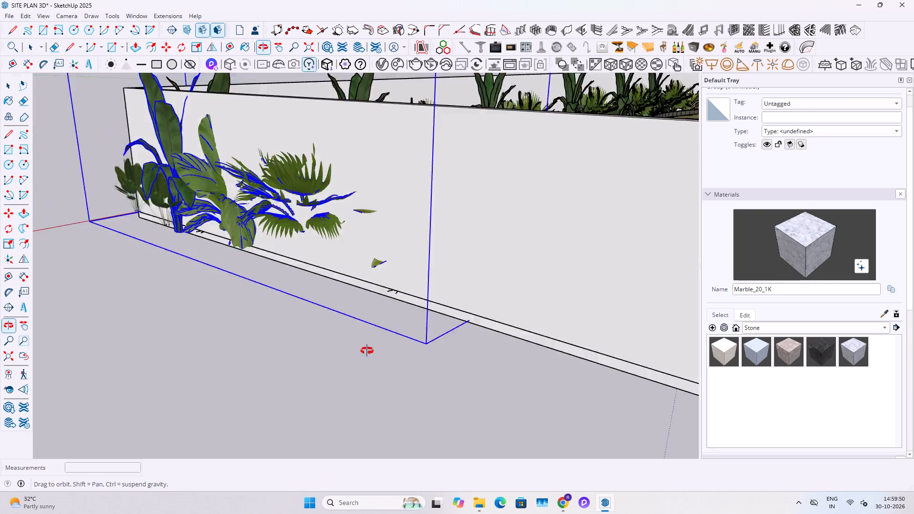
{"action": "middle_click_drag", "start_coordinate": [367, 351], "coordinate": [336, 385]}
{"action": "scroll", "coordinate": [347, 375], "scroll_direction": "up", "scroll_amount": 1}
{"action": "middle_click_drag", "start_coordinate": [350, 349], "coordinate": [285, 384]}
{"action": "scroll", "coordinate": [201, 369], "scroll_direction": "up", "scroll_amount": 3}
{"action": "key", "text": "m"}
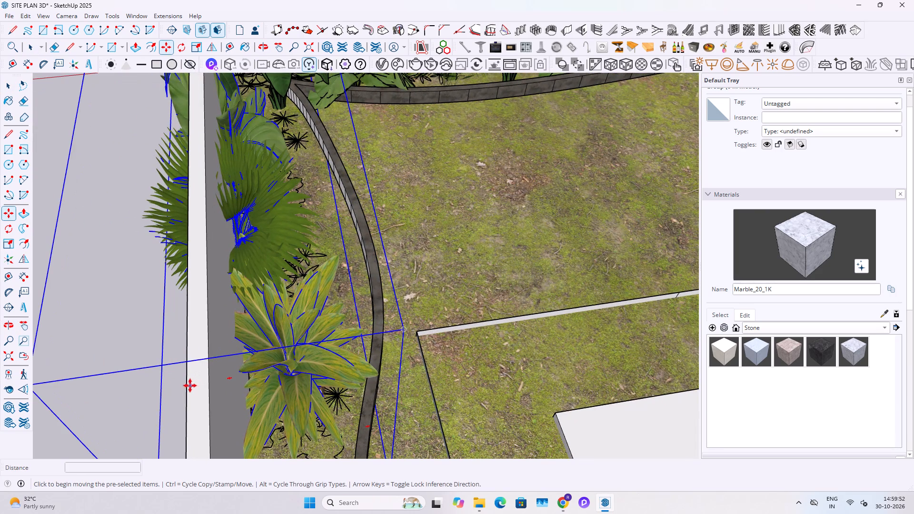
{"action": "left_click", "coordinate": [189, 384]}
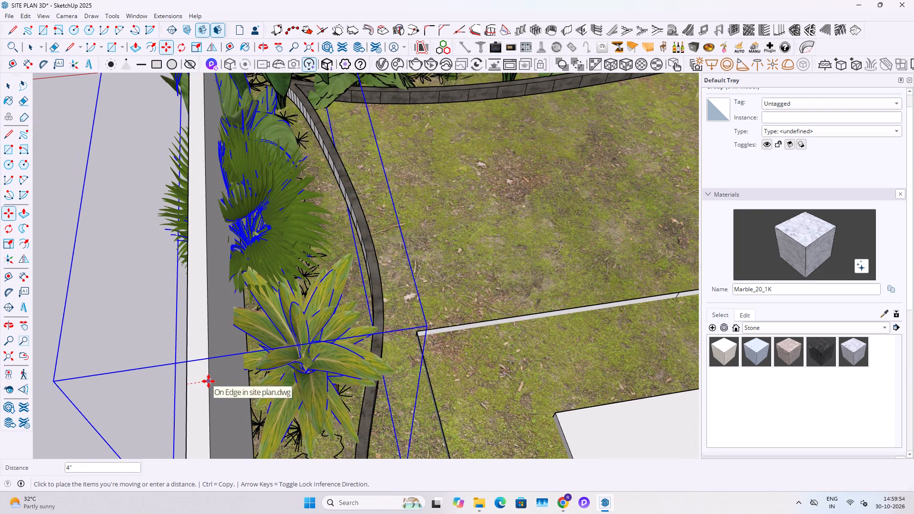
{"action": "left_click", "coordinate": [209, 381]}
{"action": "left_click", "coordinate": [187, 388]}
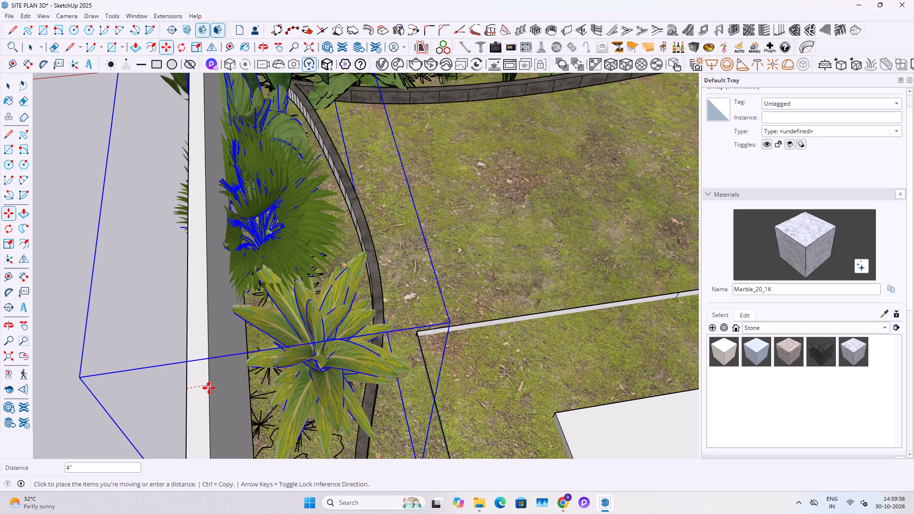
{"action": "left_click", "coordinate": [209, 388]}
{"action": "left_click", "coordinate": [187, 384]}
{"action": "left_click", "coordinate": [209, 384]}
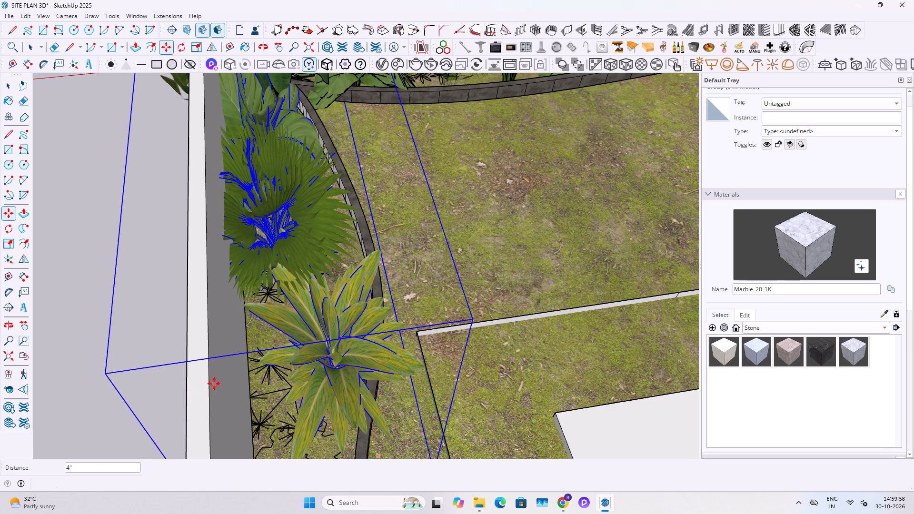
{"action": "key", "text": "space"}
Nudge the rotated plant group slightly further toward the curb beside the corner.
{"action": "scroll", "coordinate": [225, 385], "scroll_direction": "down", "scroll_amount": 7}
{"action": "middle_click_drag", "start_coordinate": [378, 330], "coordinate": [155, 316]}
{"action": "middle_click_drag", "start_coordinate": [396, 268], "coordinate": [408, 338]}
{"action": "middle_click_drag", "start_coordinate": [269, 280], "coordinate": [316, 296]}
{"action": "scroll", "coordinate": [297, 288], "scroll_direction": "up", "scroll_amount": 1}
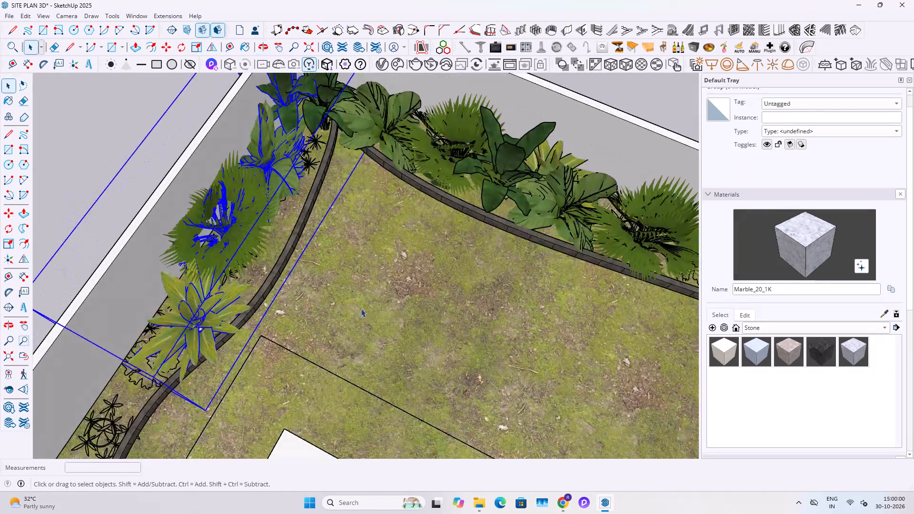
{"action": "key", "text": "m"}
{"action": "left_click", "coordinate": [386, 334]}
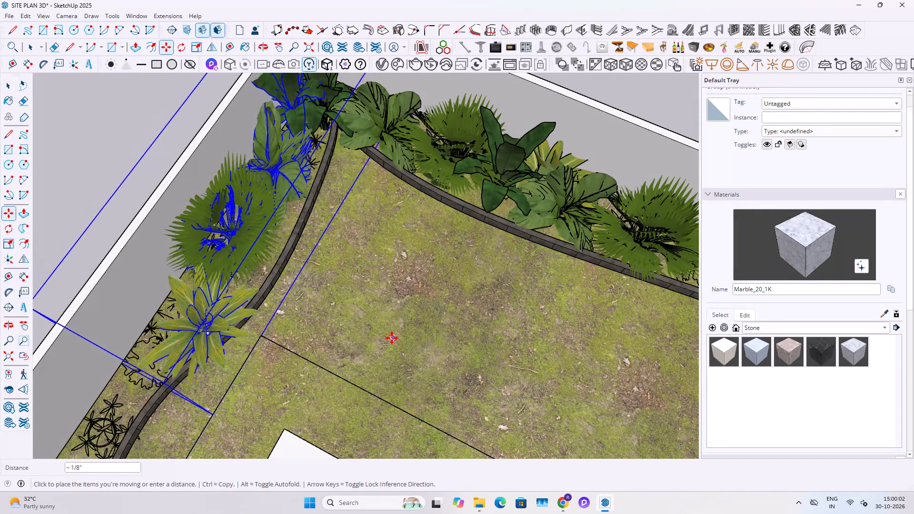
{"action": "left_click", "coordinate": [392, 338]}
{"action": "key", "text": "space"}
{"action": "key", "text": "space"}
{"action": "scroll", "coordinate": [419, 329], "scroll_direction": "down", "scroll_amount": 4}
{"action": "middle_click_drag", "start_coordinate": [425, 334], "coordinate": [242, 322]}
{"action": "middle_click_drag", "start_coordinate": [368, 287], "coordinate": [427, 323], "text": "shift"}
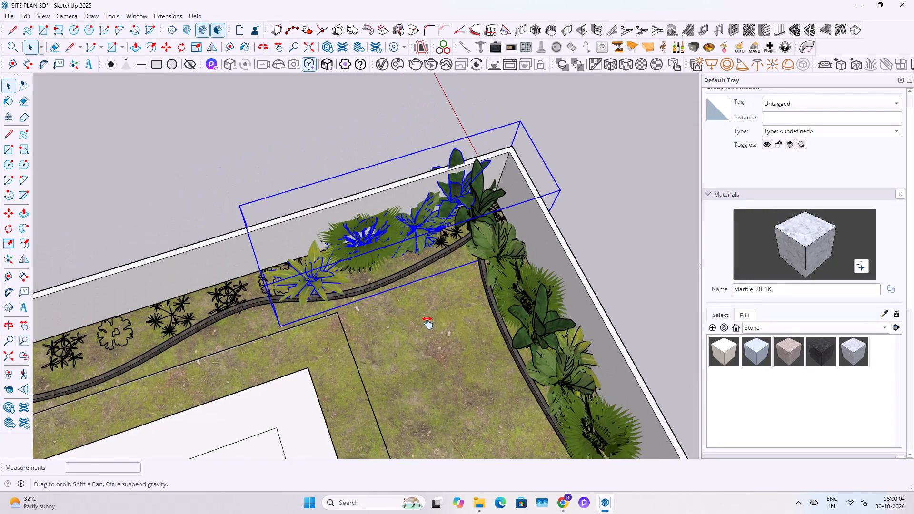
Copy the corner plant group about 13' 7" along the wall's bed, next to the existing group.
{"action": "middle_click_drag", "start_coordinate": [427, 323], "coordinate": [428, 323], "text": "shift"}
{"action": "key", "text": "m"}
{"action": "left_click", "coordinate": [474, 310], "text": "ctrl"}
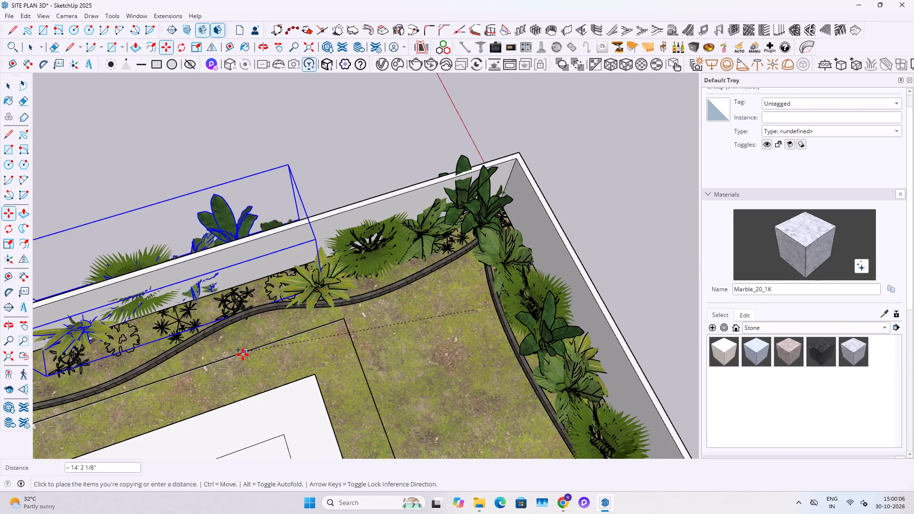
{"action": "middle_click_drag", "start_coordinate": [258, 355], "coordinate": [381, 341], "text": "shift"}
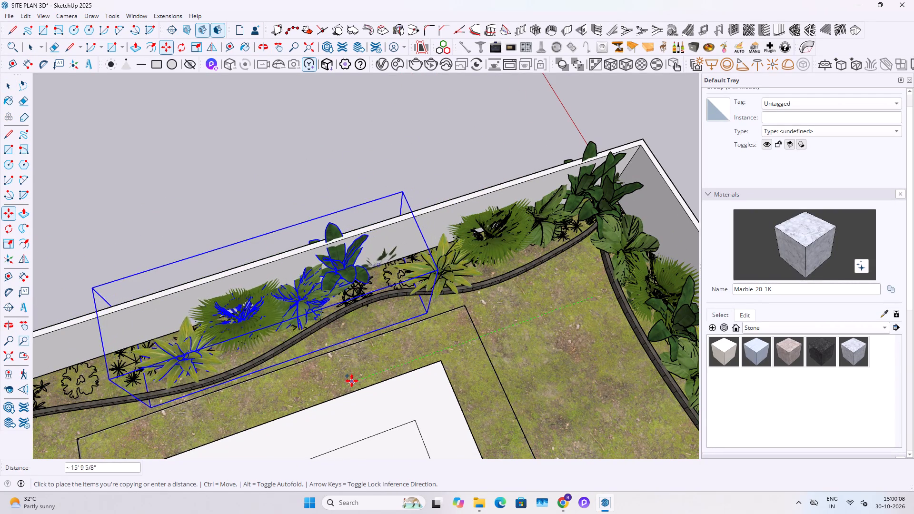
{"action": "left_click", "coordinate": [389, 371]}
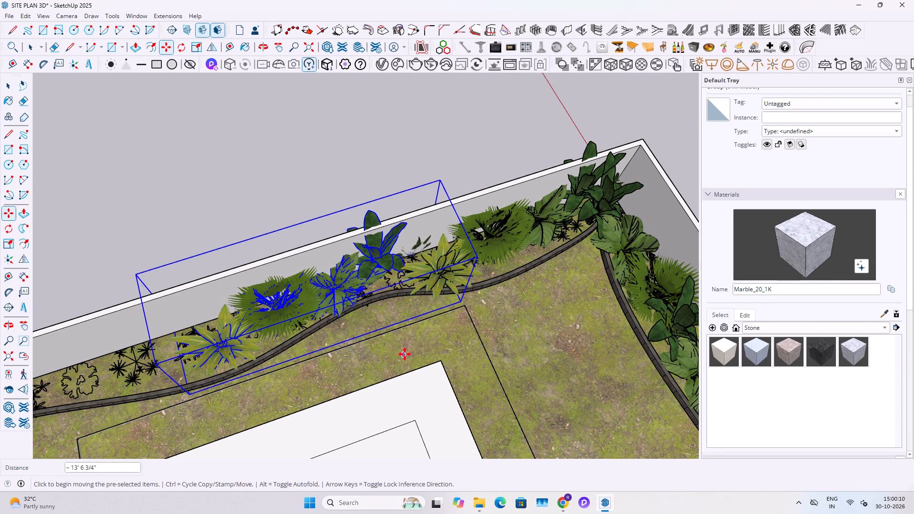
Copy the plant group another 13' or so along the same wall toward the parked cars.
{"action": "left_click", "coordinate": [405, 354], "text": "ctrl"}
{"action": "middle_click_drag", "start_coordinate": [241, 392], "coordinate": [537, 338], "text": "shift"}
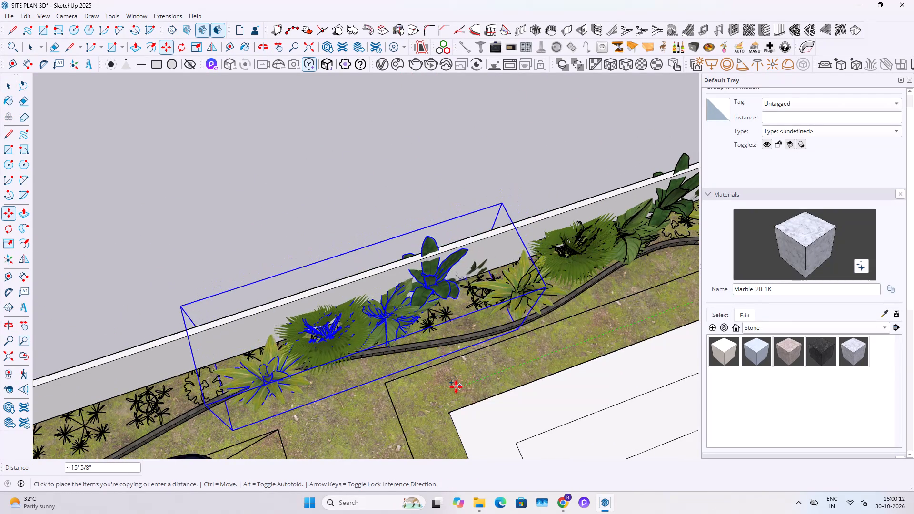
{"action": "left_click", "coordinate": [508, 399]}
{"action": "key", "text": "space"}
{"action": "key", "text": "space"}
Inside the newest plant group, move the yellow-green plant and the fan palm about 2' 3" toward the wall.
{"action": "double_click", "coordinate": [320, 405]}
{"action": "left_click", "coordinate": [320, 383]}
{"action": "left_click", "coordinate": [419, 344], "text": "ctrl"}
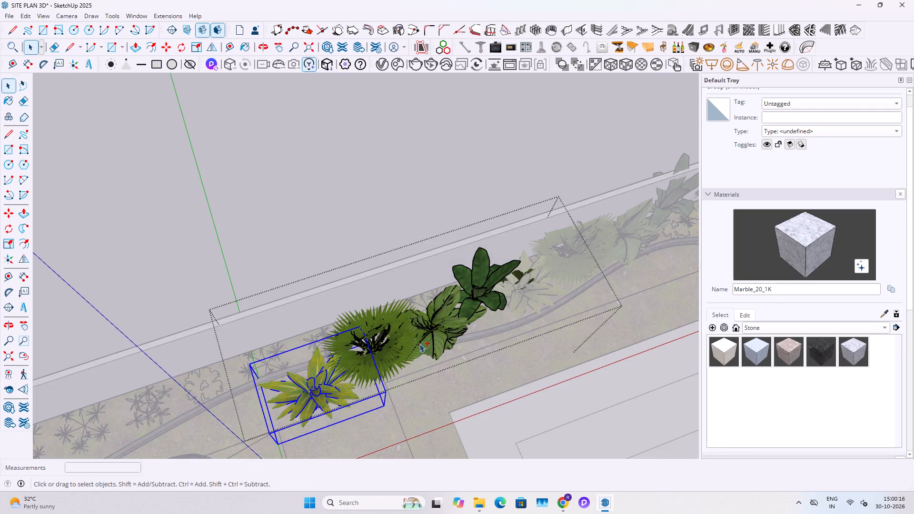
{"action": "key", "text": "m"}
{"action": "left_click", "coordinate": [348, 430]}
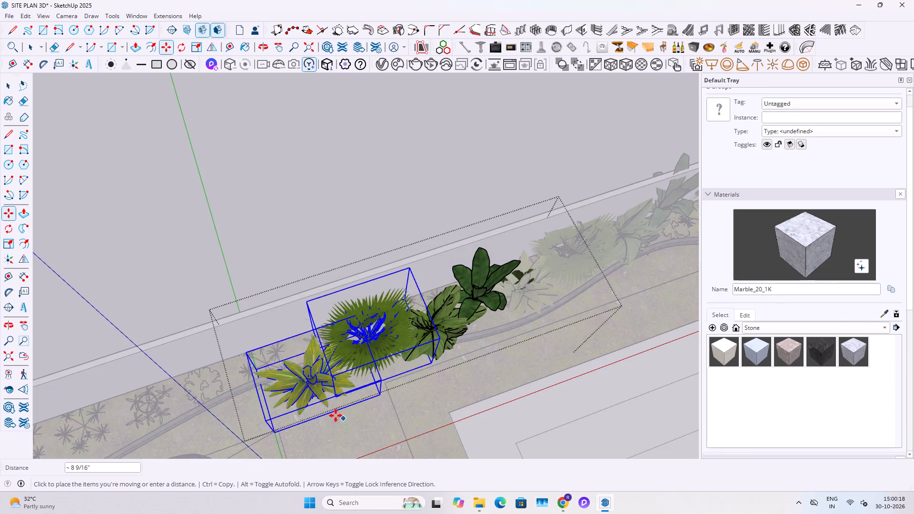
{"action": "left_click", "coordinate": [336, 390]}
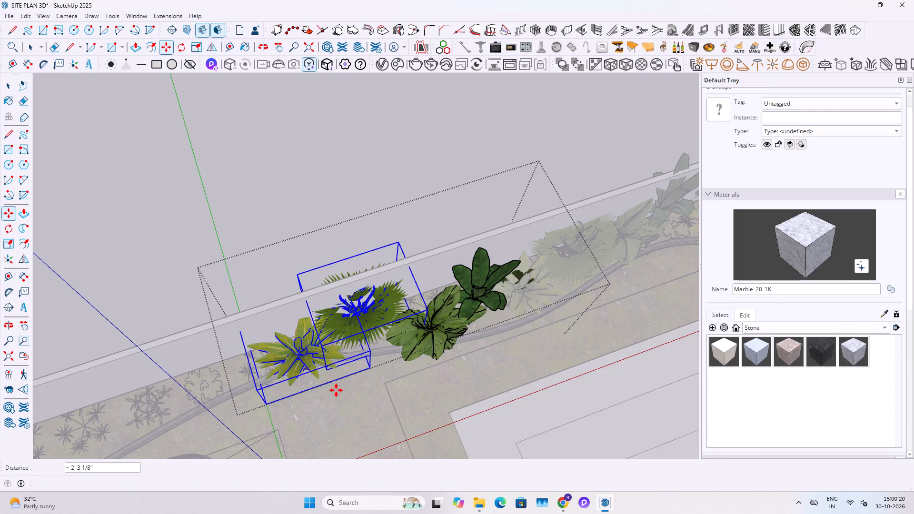
{"action": "key", "text": "space"}
{"action": "key", "text": "Escape"}
Copy the adjusted plant group about 13' 6" along the wall to fill the bed end beside the dark blue car.
{"action": "middle_click_drag", "start_coordinate": [429, 346], "coordinate": [344, 344]}
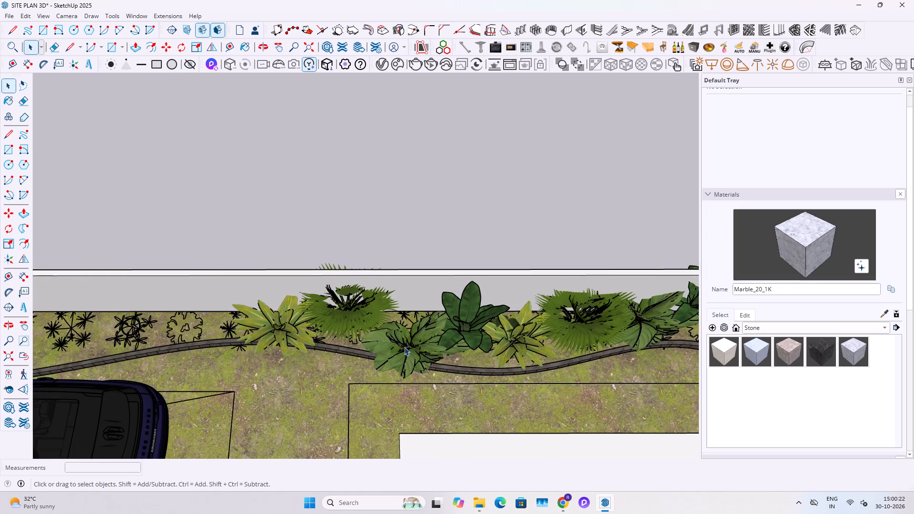
{"action": "double_click", "coordinate": [404, 347]}
{"action": "left_click", "coordinate": [349, 322]}
{"action": "middle_click_drag", "start_coordinate": [328, 314], "coordinate": [436, 305], "text": "shift"}
{"action": "key", "text": "Escape"}
{"action": "scroll", "coordinate": [396, 310], "scroll_direction": "down", "scroll_amount": 2}
{"action": "left_click", "coordinate": [494, 329]}
{"action": "scroll", "coordinate": [494, 329], "scroll_direction": "down", "scroll_amount": 4}
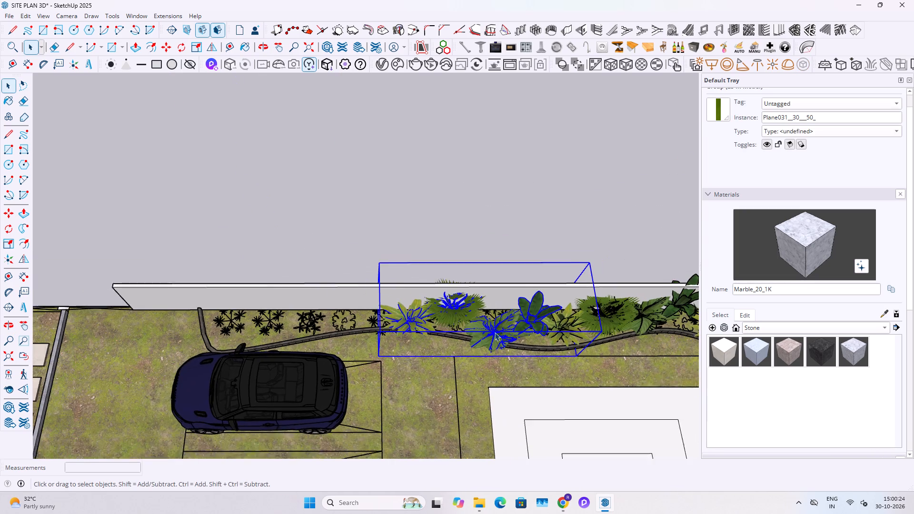
{"action": "key", "text": "m"}
{"action": "left_click", "coordinate": [561, 369]}
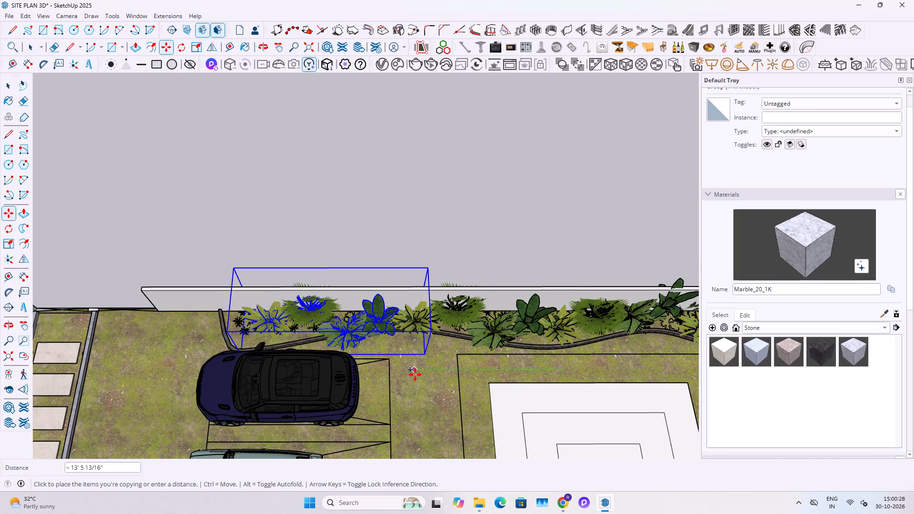
{"action": "left_click", "coordinate": [415, 375]}
{"action": "key", "text": "space"}
{"action": "key", "text": "space"}
{"action": "scroll", "coordinate": [415, 375], "scroll_direction": "down", "scroll_amount": 5}
{"action": "key", "text": "Escape"}
{"action": "key", "text": "Escape"}
{"action": "left_click", "coordinate": [440, 252]}
Flip the three parked cars together front to back so they face the opposite direction.
{"action": "middle_click_drag", "start_coordinate": [416, 402], "coordinate": [526, 336]}
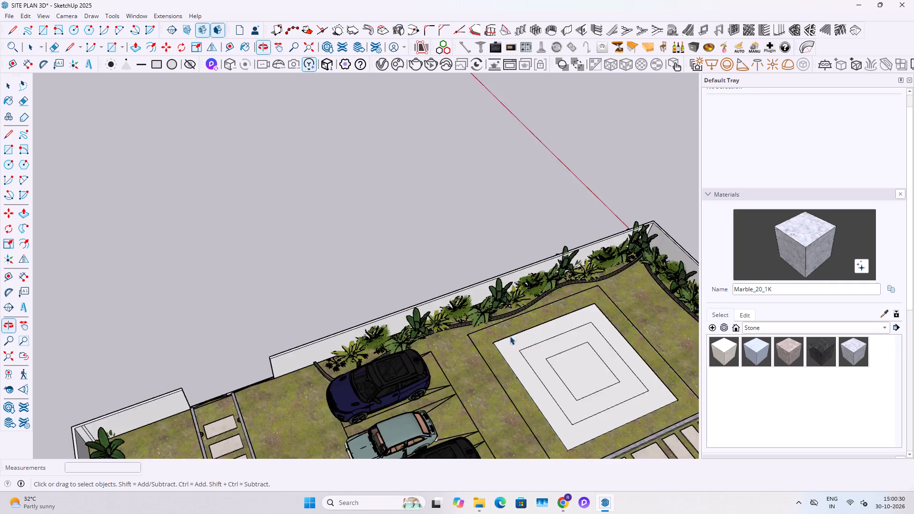
{"action": "scroll", "coordinate": [503, 339], "scroll_direction": "down", "scroll_amount": 4}
{"action": "middle_click_drag", "start_coordinate": [477, 391], "coordinate": [490, 235], "text": "shift"}
{"action": "scroll", "coordinate": [401, 303], "scroll_direction": "up", "scroll_amount": 5}
{"action": "left_click", "coordinate": [389, 351]}
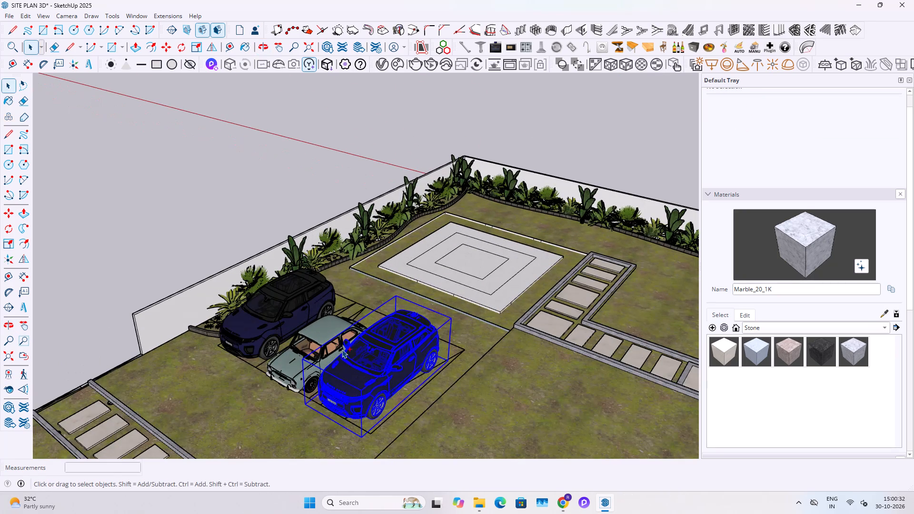
{"action": "left_click", "coordinate": [321, 338], "text": "ctrl"}
{"action": "left_click", "coordinate": [303, 296], "text": "ctrl"}
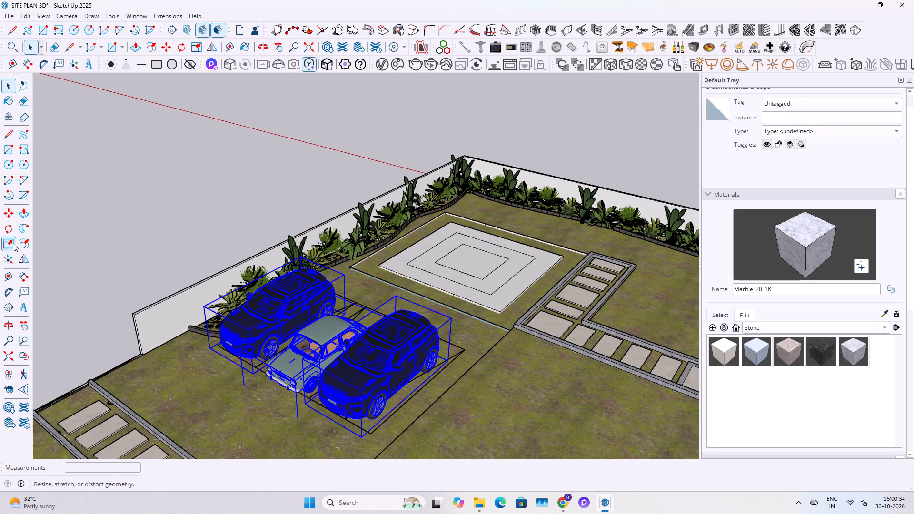
{"action": "left_click", "coordinate": [17, 259]}
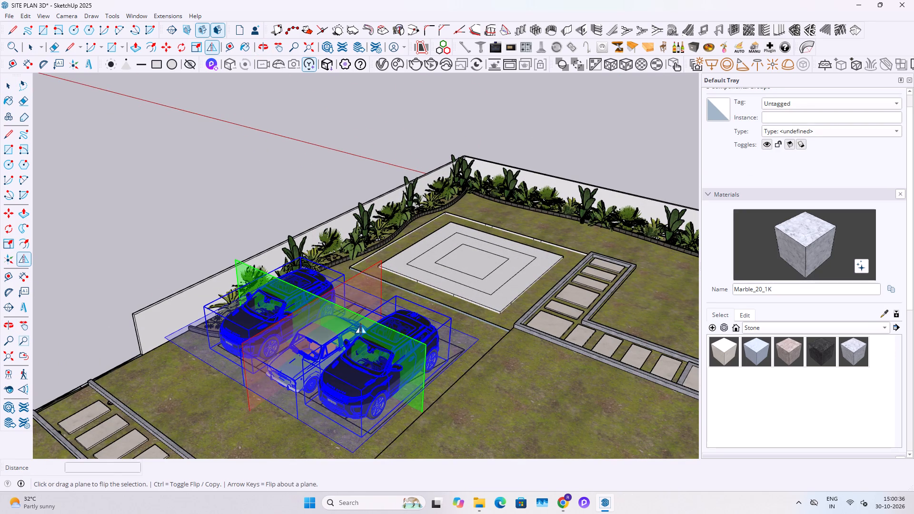
{"action": "left_click", "coordinate": [364, 325]}
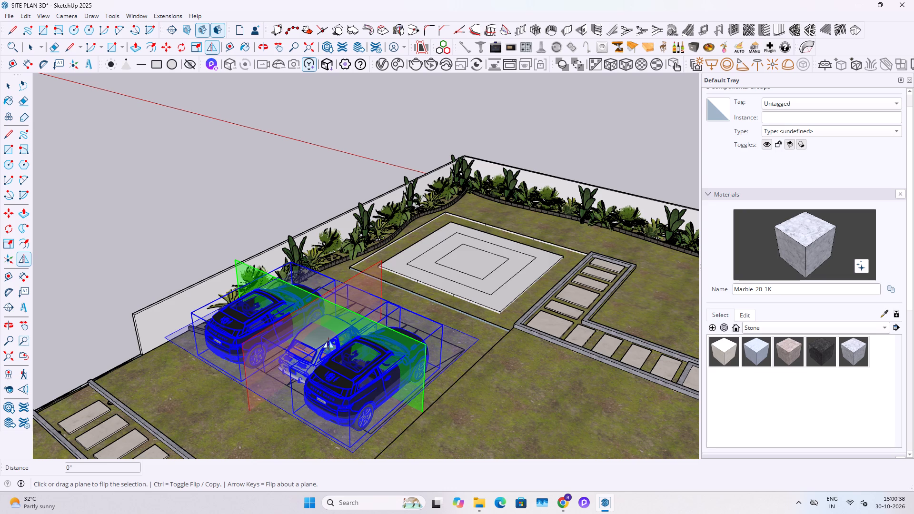
{"action": "key", "text": "space"}
{"action": "key", "text": "Escape"}
{"action": "key", "text": "Escape"}
{"action": "key", "text": "Escape"}
{"action": "left_click", "coordinate": [234, 224]}
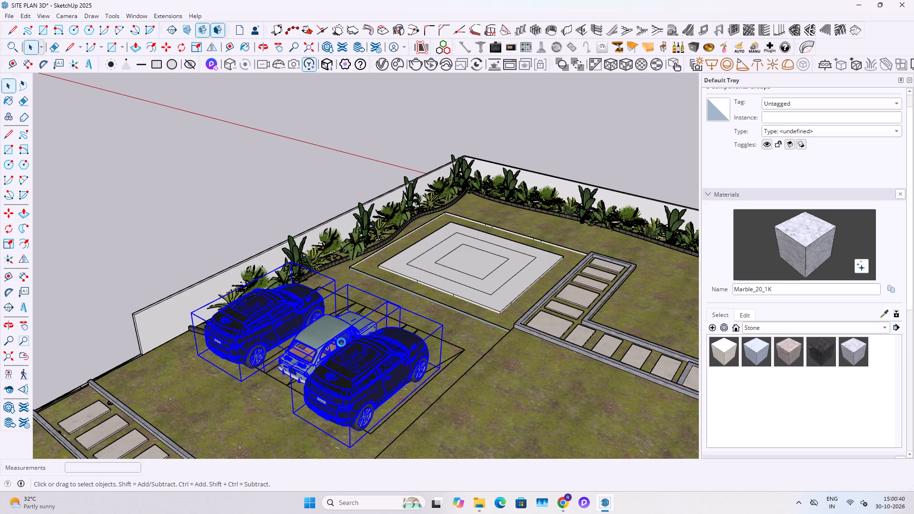
Switch to 3D Warehouse in Chrome and search the models for GATE.
{"action": "scroll", "coordinate": [340, 343], "scroll_direction": "down", "scroll_amount": 4}
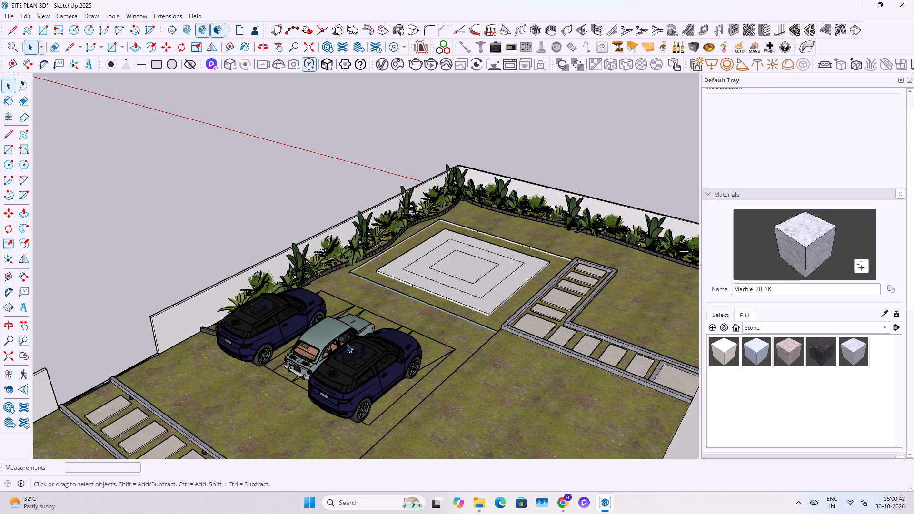
{"action": "middle_click_drag", "start_coordinate": [346, 344], "coordinate": [485, 369]}
{"action": "scroll", "coordinate": [273, 337], "scroll_direction": "down", "scroll_amount": 4}
{"action": "middle_click_drag", "start_coordinate": [269, 358], "coordinate": [503, 343], "text": "shift"}
{"action": "left_click", "coordinate": [566, 505]}
{"action": "left_click", "coordinate": [525, 220]}
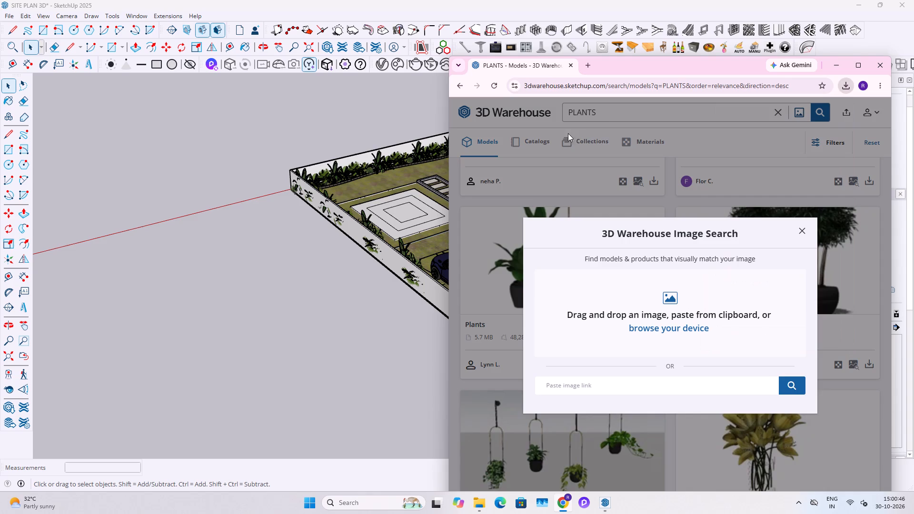
{"action": "left_click", "coordinate": [611, 103]}
{"action": "left_click_drag", "start_coordinate": [604, 110], "coordinate": [539, 130]}
{"action": "type", "text": "HATE"}
{"action": "key", "text": "Return"}
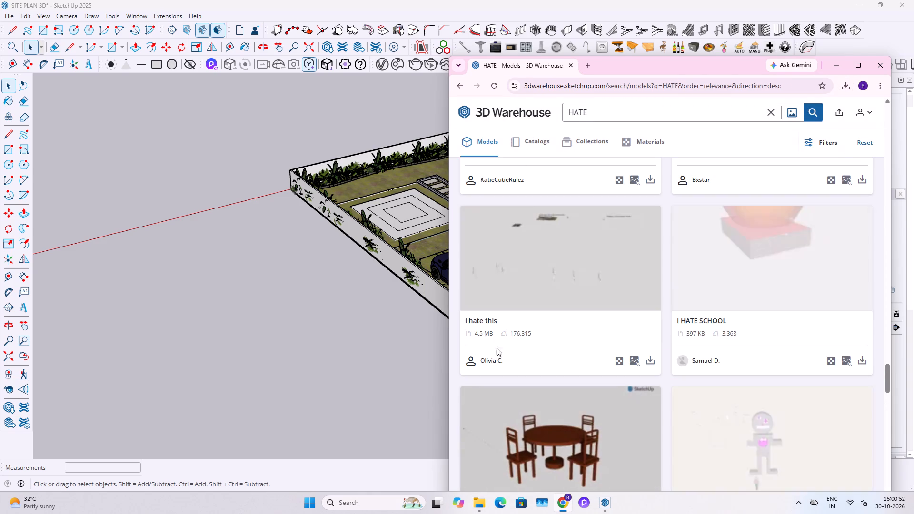
{"action": "scroll", "coordinate": [543, 325], "scroll_direction": "down", "scroll_amount": 8}
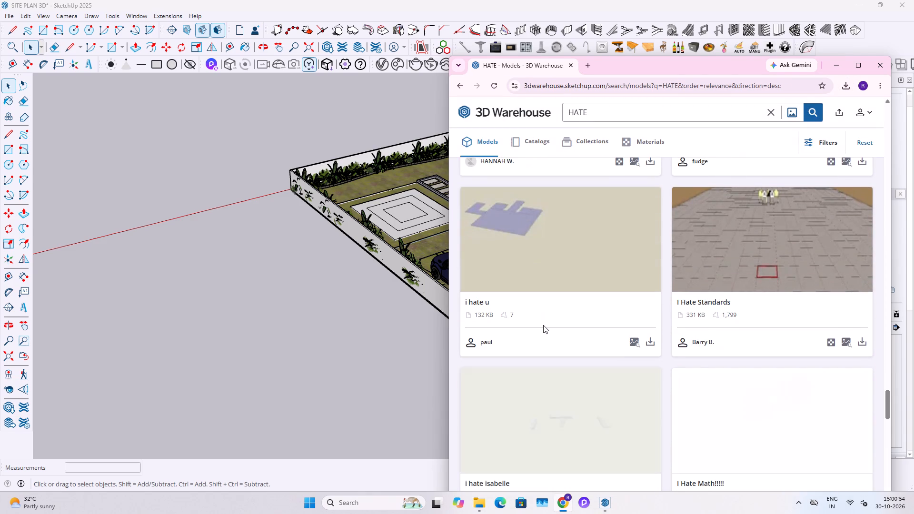
{"action": "scroll", "coordinate": [543, 325], "scroll_direction": "down", "scroll_amount": 5}
{"action": "scroll", "coordinate": [543, 325], "scroll_direction": "up", "scroll_amount": 10}
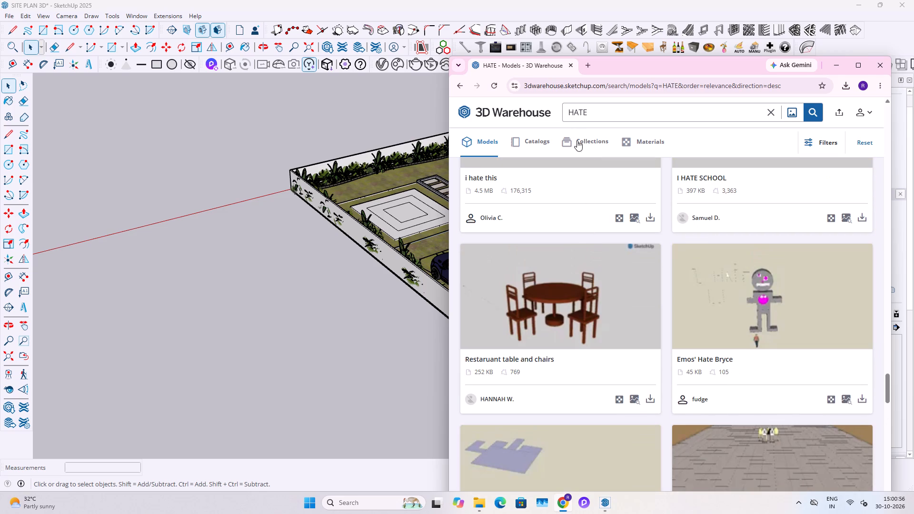
{"action": "left_click_drag", "start_coordinate": [574, 107], "coordinate": [566, 118]}
{"action": "key", "text": "g"}
{"action": "key", "text": "Return"}
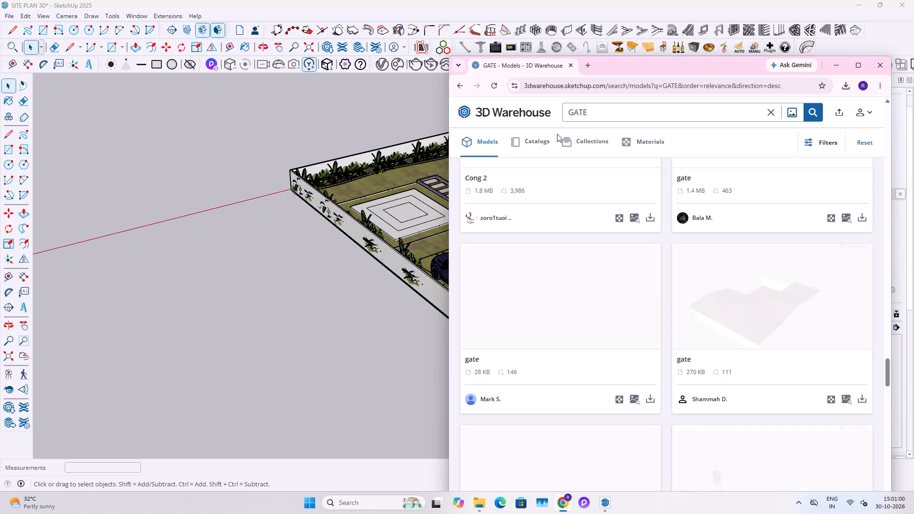
Examine the GATE model results for an entrance gate that suits the site plan.
{"action": "scroll", "coordinate": [713, 342], "scroll_direction": "down", "scroll_amount": 4}
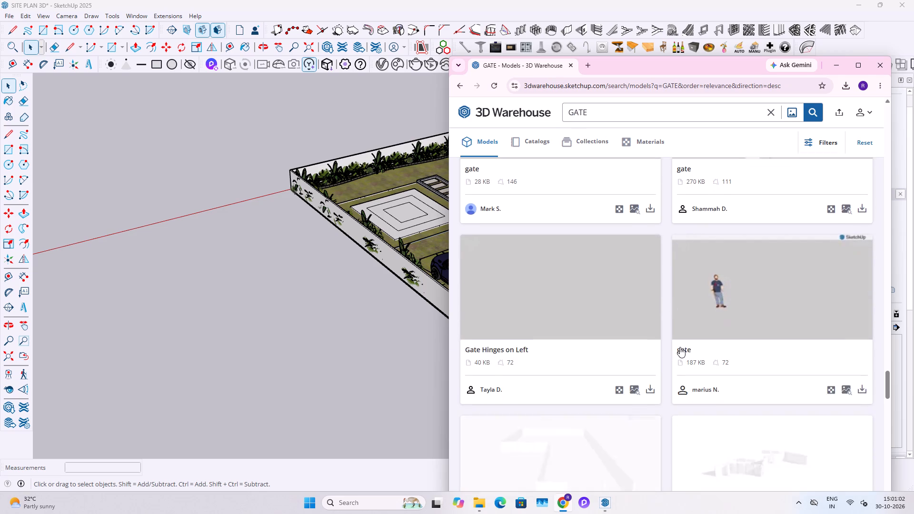
{"action": "scroll", "coordinate": [680, 347], "scroll_direction": "down", "scroll_amount": 13}
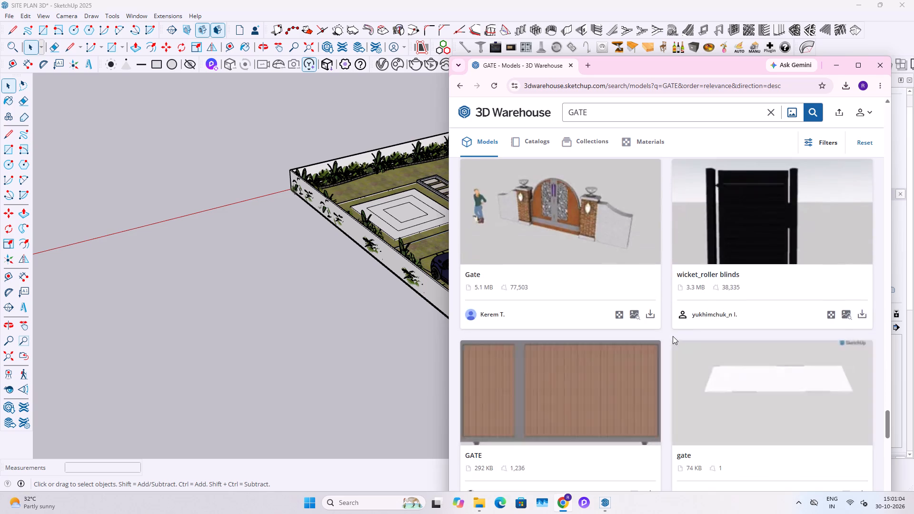
{"action": "scroll", "coordinate": [673, 336], "scroll_direction": "up", "scroll_amount": 3}
{"action": "scroll", "coordinate": [673, 336], "scroll_direction": "down", "scroll_amount": 12}
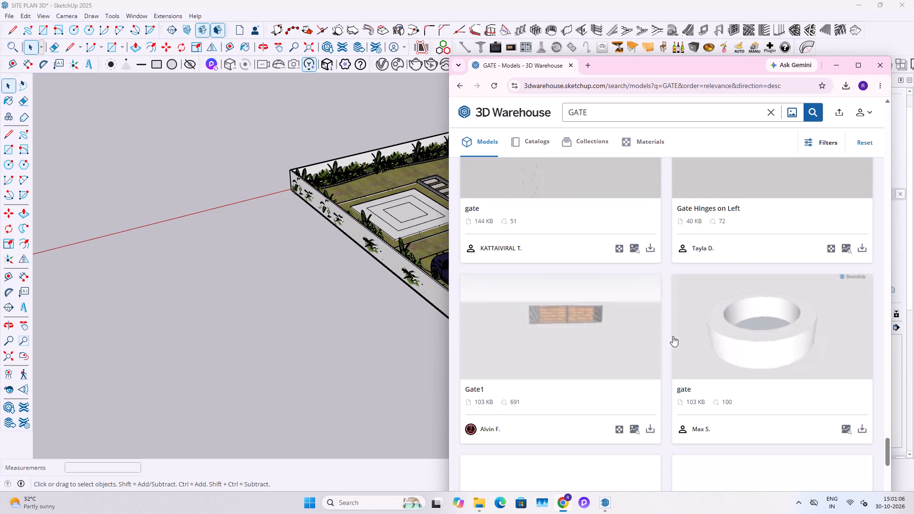
{"action": "scroll", "coordinate": [673, 336], "scroll_direction": "down", "scroll_amount": 9}
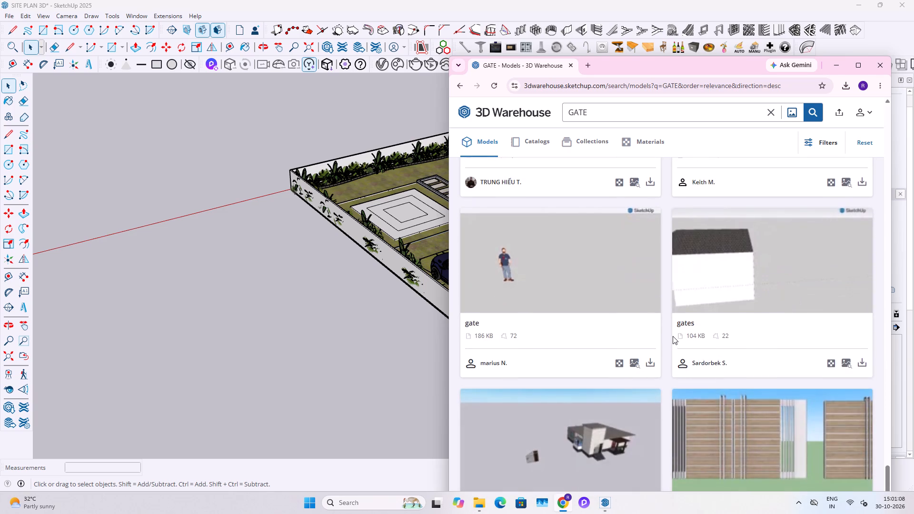
{"action": "scroll", "coordinate": [673, 336], "scroll_direction": "down", "scroll_amount": 5}
Refine the 3D Warehouse model search to OLD GATE.
{"action": "left_click", "coordinate": [567, 109]}
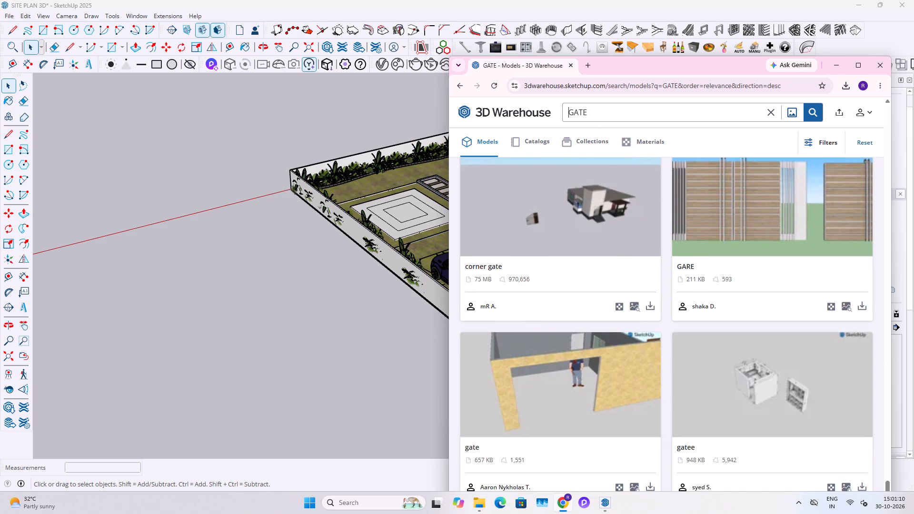
{"action": "key", "text": "o"}
{"action": "key", "text": "l"}
{"action": "type", "text": "F"}
{"action": "key", "text": "space"}
{"action": "key", "text": "Return"}
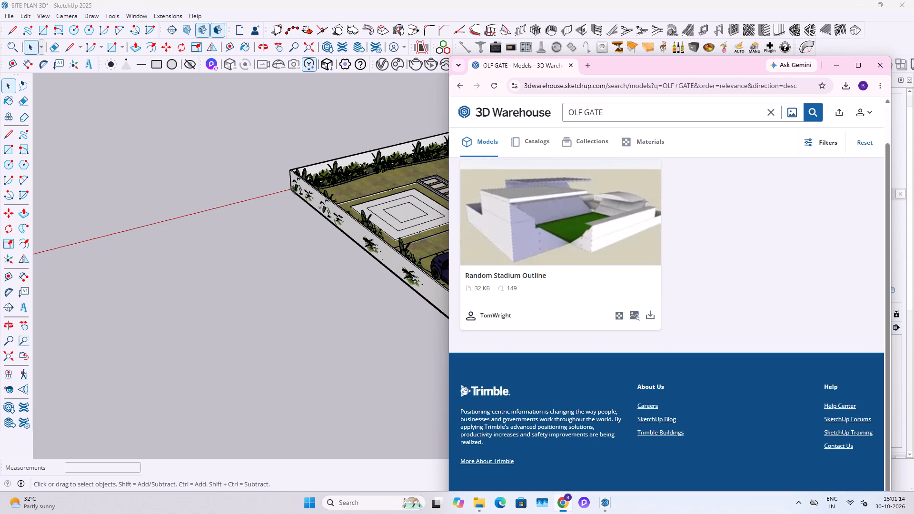
{"action": "scroll", "coordinate": [545, 272], "scroll_direction": "up", "scroll_amount": 7}
{"action": "left_click", "coordinate": [586, 113]}
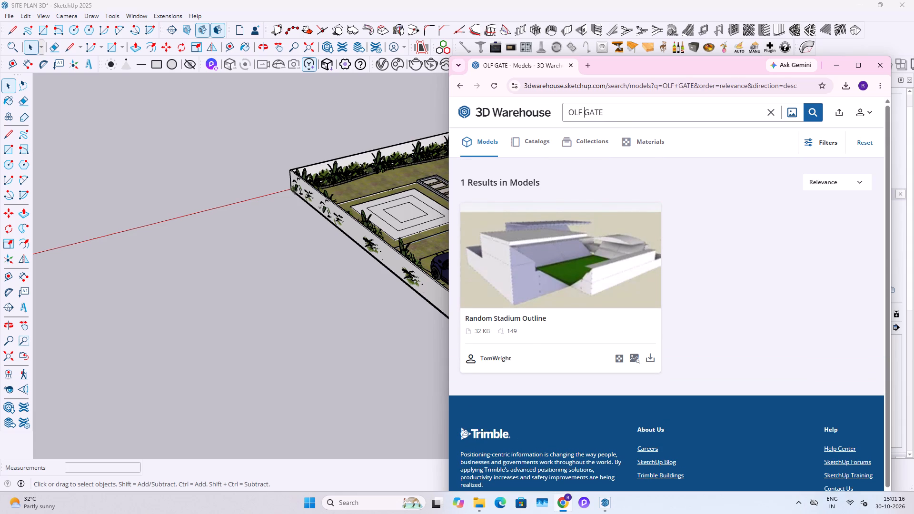
{"action": "key", "text": "BackSpace"}
{"action": "key", "text": "BackSpace"}
{"action": "type", "text": "D"}
{"action": "key", "text": "space"}
{"action": "key", "text": "Return"}
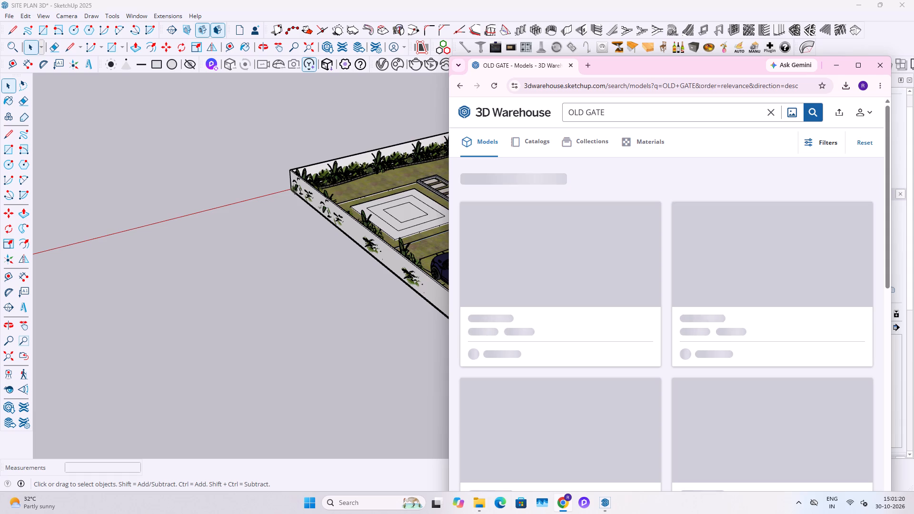
Examine the OLD GATE model results for an entrance gate that suits the site plan.
{"action": "scroll", "coordinate": [567, 247], "scroll_direction": "down", "scroll_amount": 9}
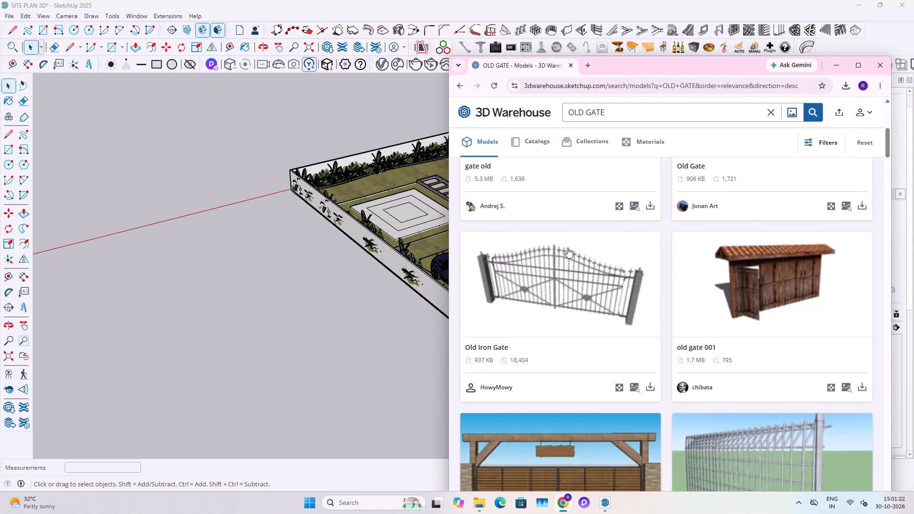
{"action": "scroll", "coordinate": [567, 247], "scroll_direction": "down", "scroll_amount": 10}
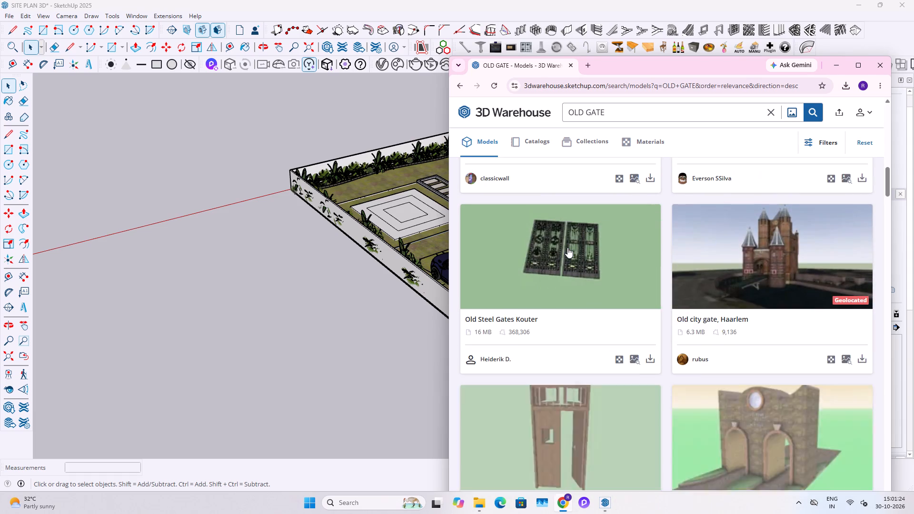
{"action": "scroll", "coordinate": [567, 247], "scroll_direction": "down", "scroll_amount": 14}
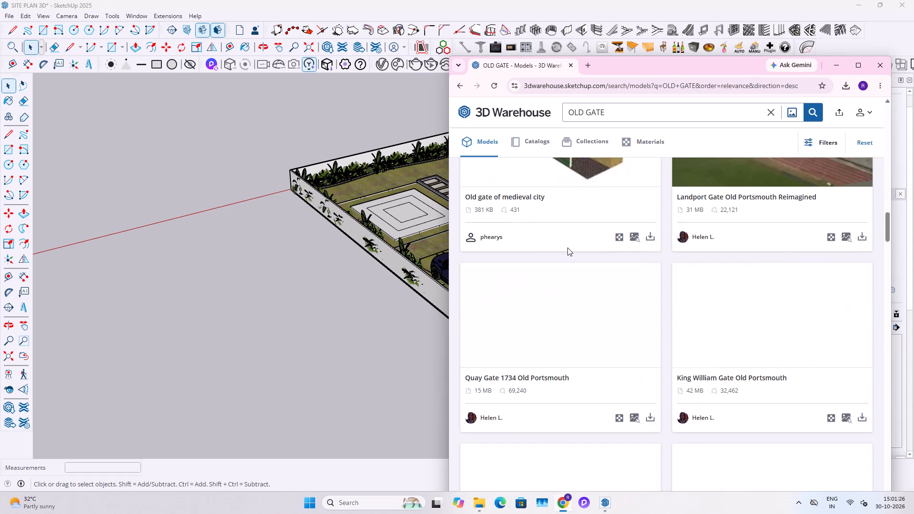
{"action": "scroll", "coordinate": [567, 247], "scroll_direction": "down", "scroll_amount": 13}
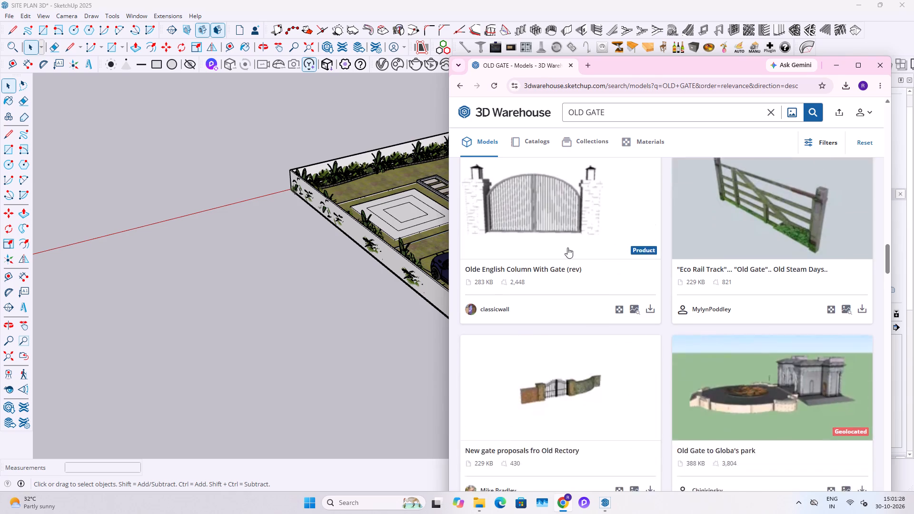
{"action": "scroll", "coordinate": [567, 247], "scroll_direction": "down", "scroll_amount": 10}
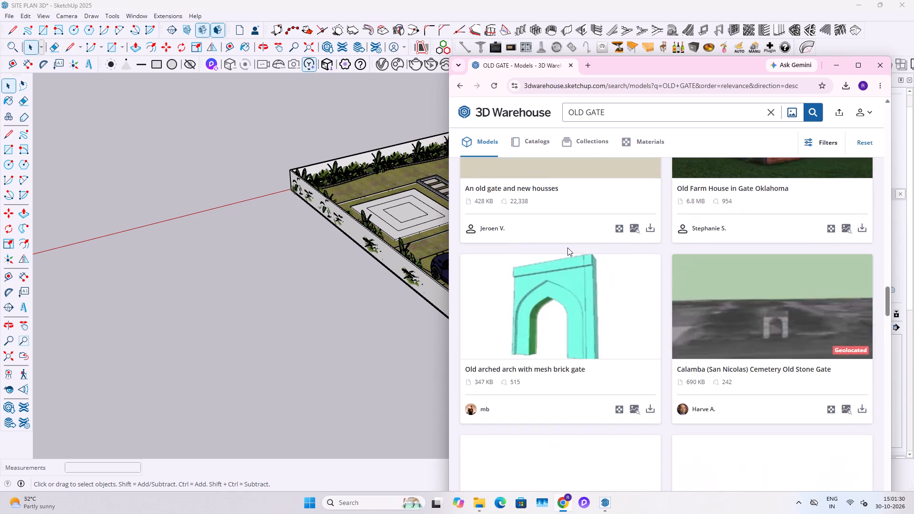
{"action": "scroll", "coordinate": [567, 247], "scroll_direction": "down", "scroll_amount": 15}
{"action": "scroll", "coordinate": [567, 247], "scroll_direction": "down", "scroll_amount": 7}
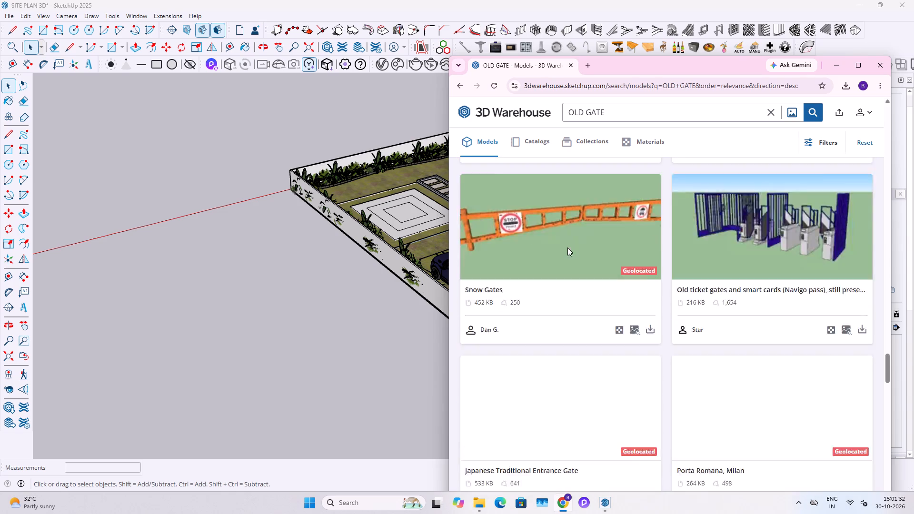
{"action": "scroll", "coordinate": [567, 247], "scroll_direction": "down", "scroll_amount": 7}
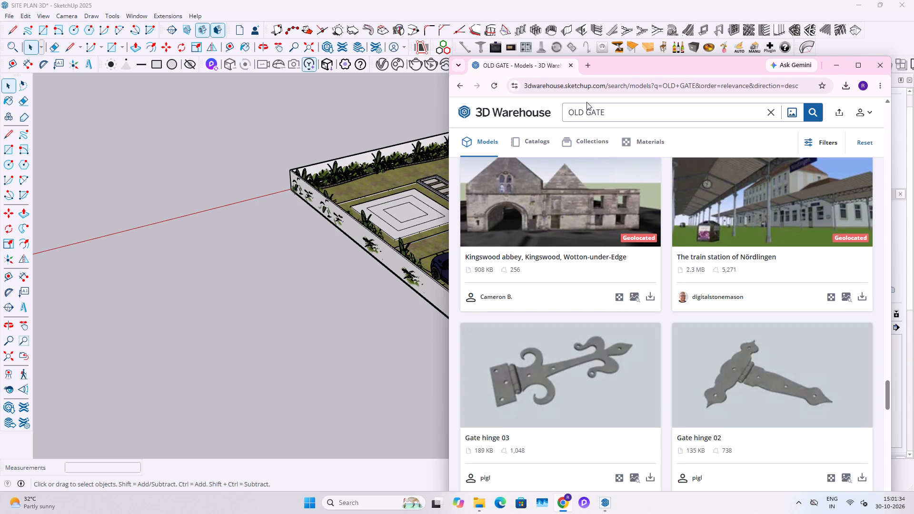
Change the 3D Warehouse model search back to GATE.
{"action": "left_click_drag", "start_coordinate": [586, 106], "coordinate": [566, 121]}
{"action": "key", "text": "BackSpace"}
{"action": "key", "text": "Return"}
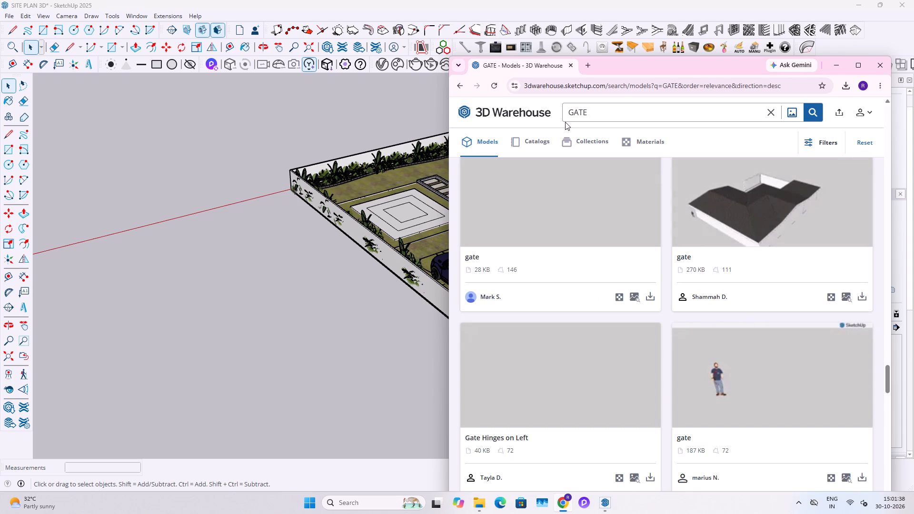
Examine the GATE model results for a suitable entrance gate, through to the end of the loaded list.
{"action": "scroll", "coordinate": [567, 366], "scroll_direction": "down", "scroll_amount": 6}
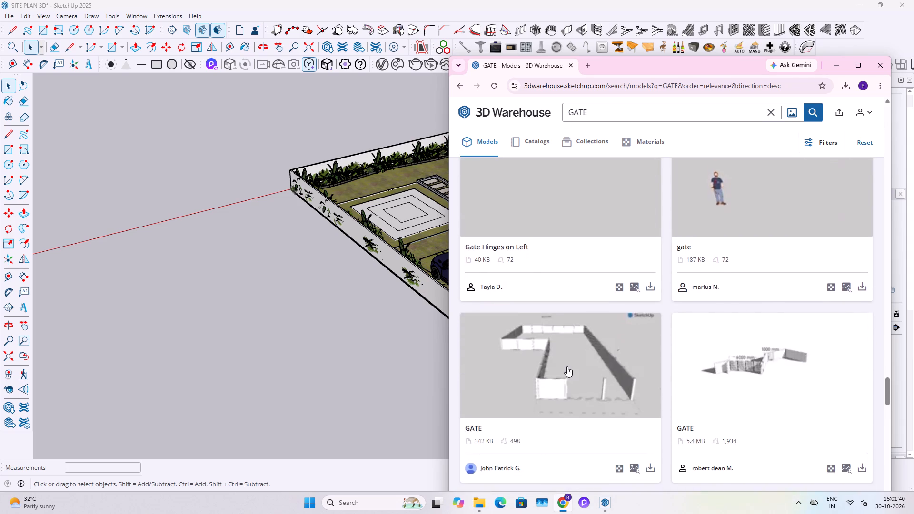
{"action": "scroll", "coordinate": [567, 366], "scroll_direction": "down", "scroll_amount": 13}
{"action": "scroll", "coordinate": [567, 366], "scroll_direction": "up", "scroll_amount": 9}
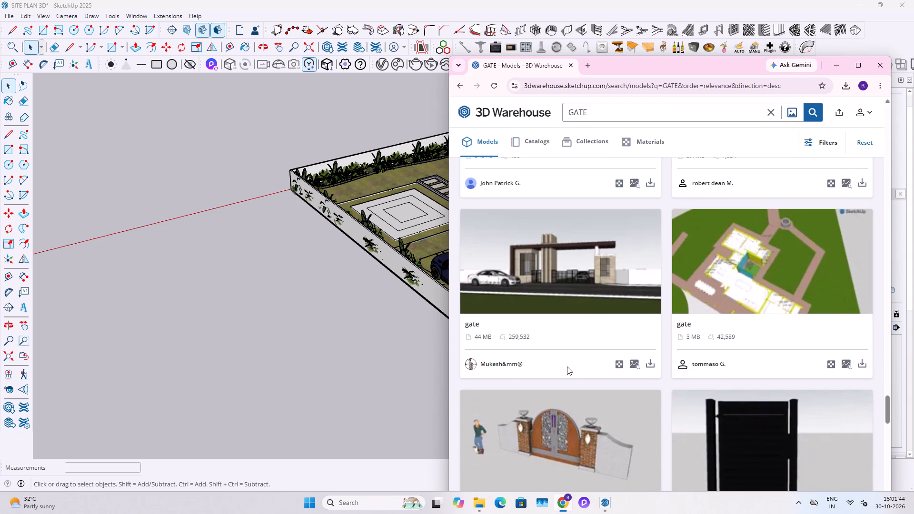
{"action": "scroll", "coordinate": [567, 366], "scroll_direction": "down", "scroll_amount": 7}
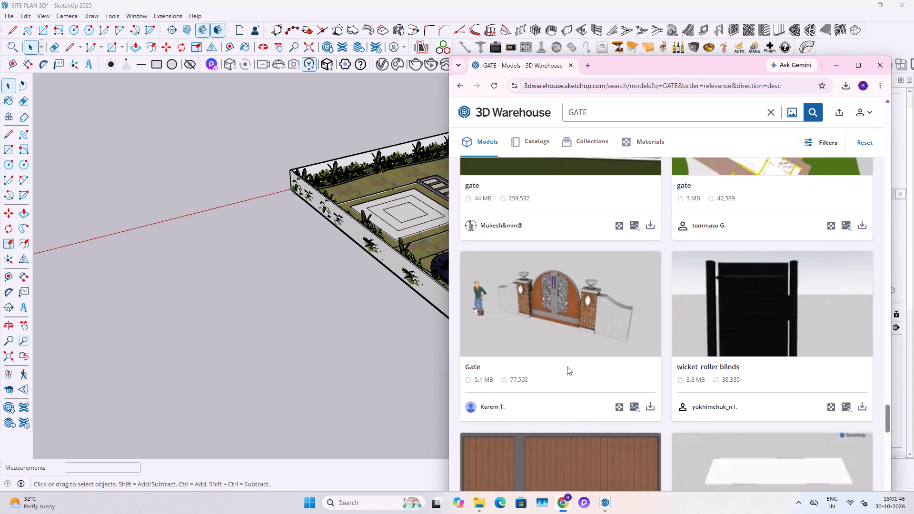
{"action": "scroll", "coordinate": [567, 366], "scroll_direction": "down", "scroll_amount": 11}
{"action": "scroll", "coordinate": [567, 366], "scroll_direction": "up", "scroll_amount": 3}
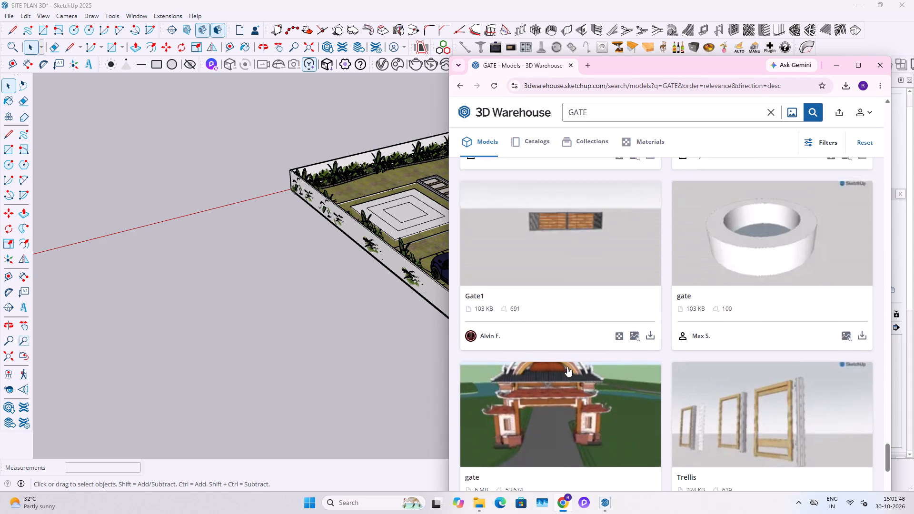
{"action": "scroll", "coordinate": [567, 366], "scroll_direction": "down", "scroll_amount": 18}
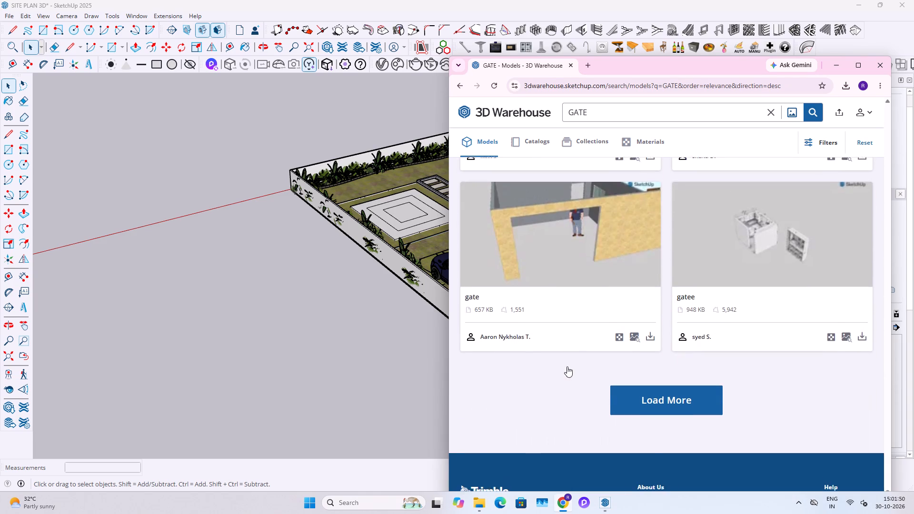
{"action": "scroll", "coordinate": [567, 366], "scroll_direction": "down", "scroll_amount": 2}
Load more GATE results and examine them for an entrance gate that suits the site plan.
{"action": "left_click", "coordinate": [691, 288]}
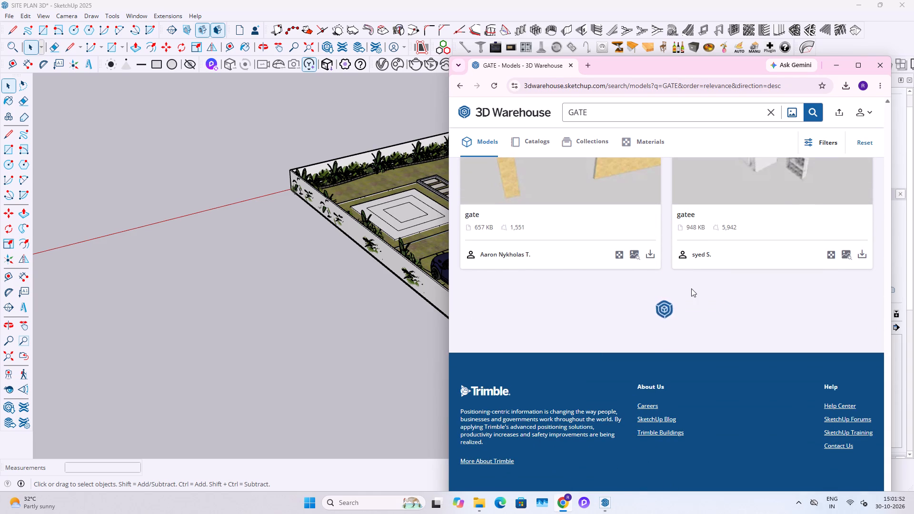
{"action": "scroll", "coordinate": [690, 288], "scroll_direction": "down", "scroll_amount": 5}
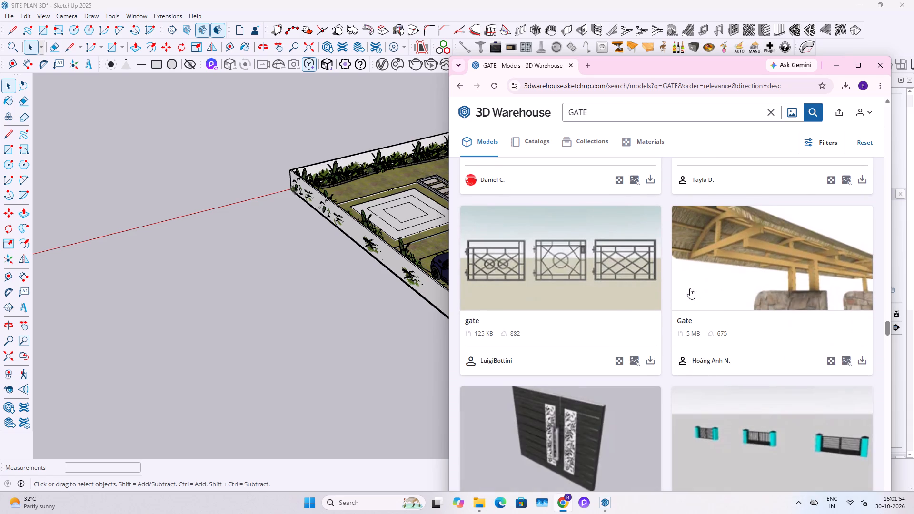
{"action": "scroll", "coordinate": [689, 289], "scroll_direction": "down", "scroll_amount": 9}
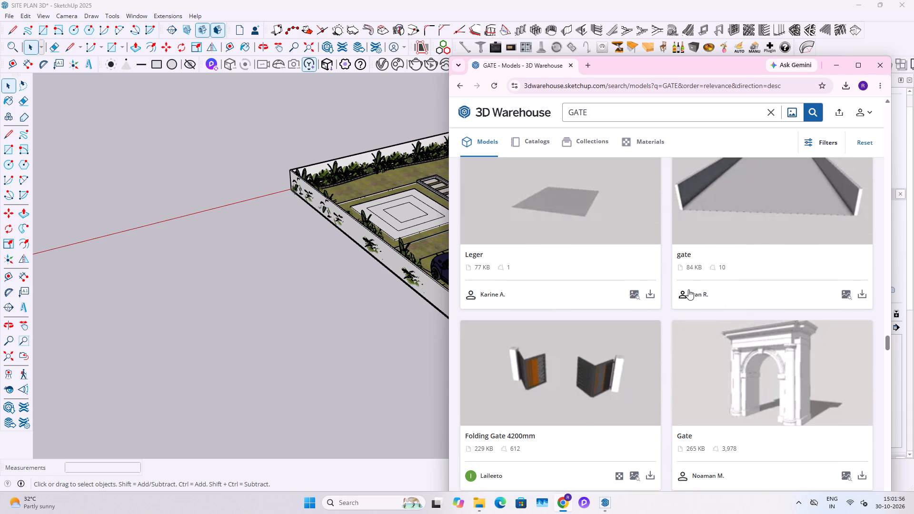
{"action": "scroll", "coordinate": [688, 289], "scroll_direction": "down", "scroll_amount": 10}
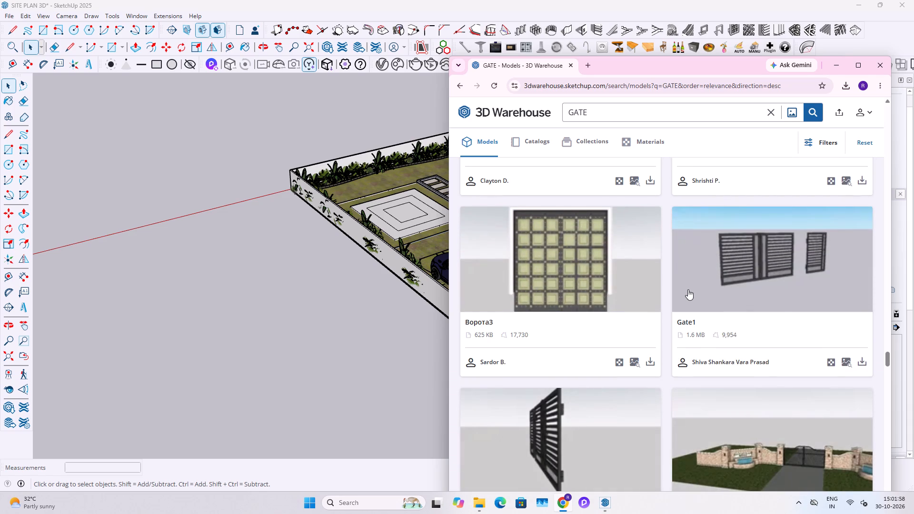
{"action": "scroll", "coordinate": [688, 289], "scroll_direction": "down", "scroll_amount": 5}
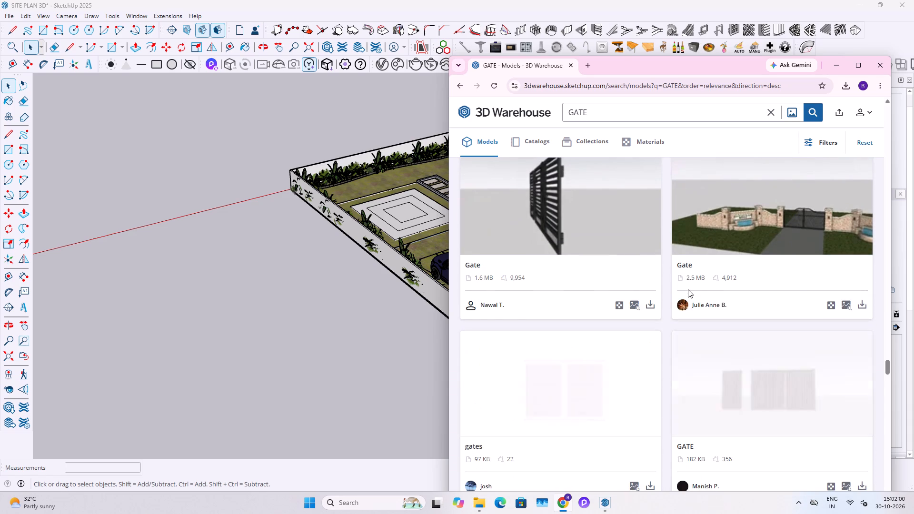
{"action": "scroll", "coordinate": [688, 289], "scroll_direction": "down", "scroll_amount": 2}
{"action": "scroll", "coordinate": [688, 289], "scroll_direction": "up", "scroll_amount": 13}
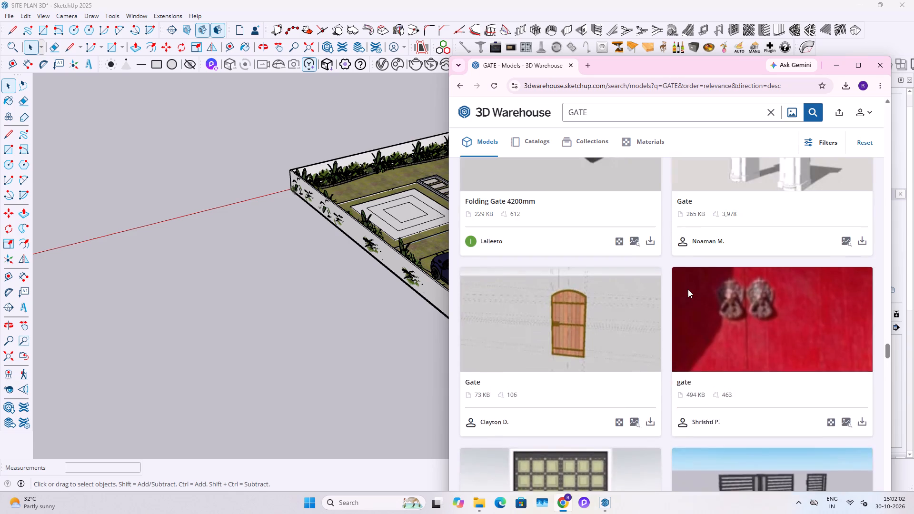
{"action": "scroll", "coordinate": [662, 346], "scroll_direction": "down", "scroll_amount": 3}
Download the arched wooden Gate model as a SketchUp file named Gate in the Downloads folder.
{"action": "left_click", "coordinate": [650, 324]}
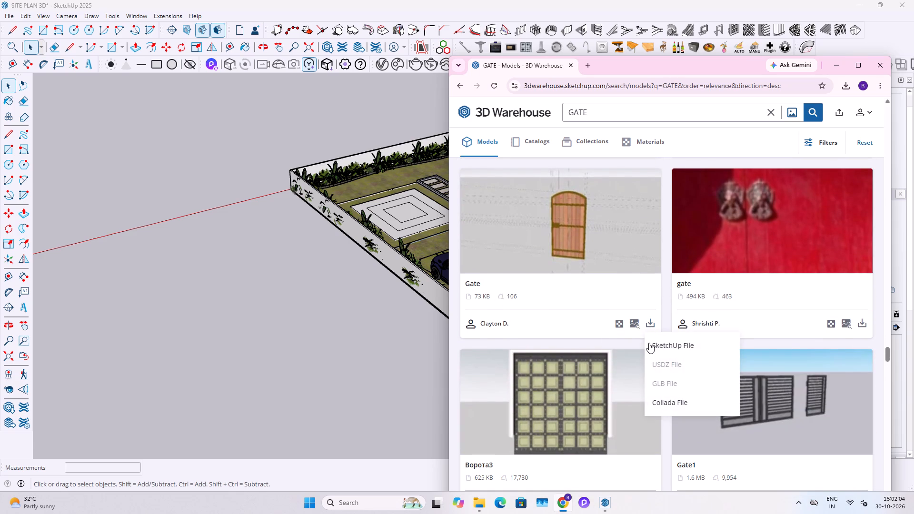
{"action": "left_click", "coordinate": [665, 345]}
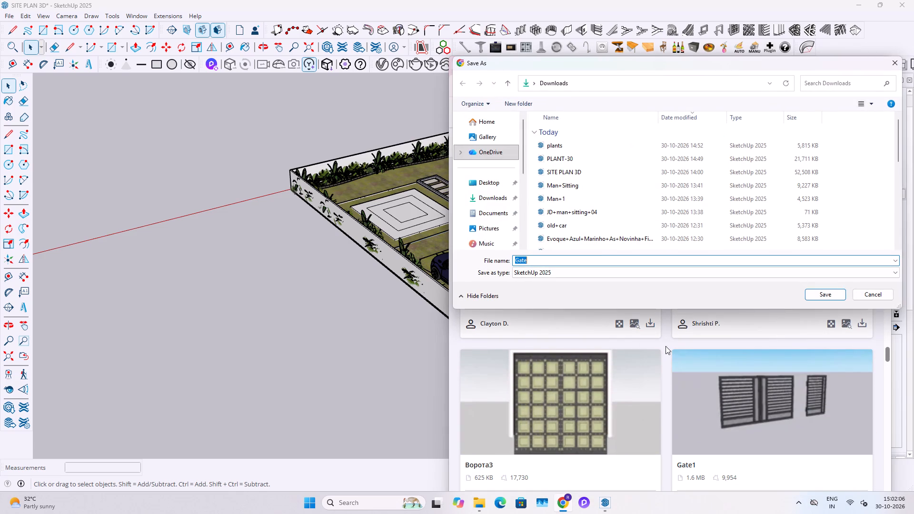
{"action": "left_click", "coordinate": [819, 293]}
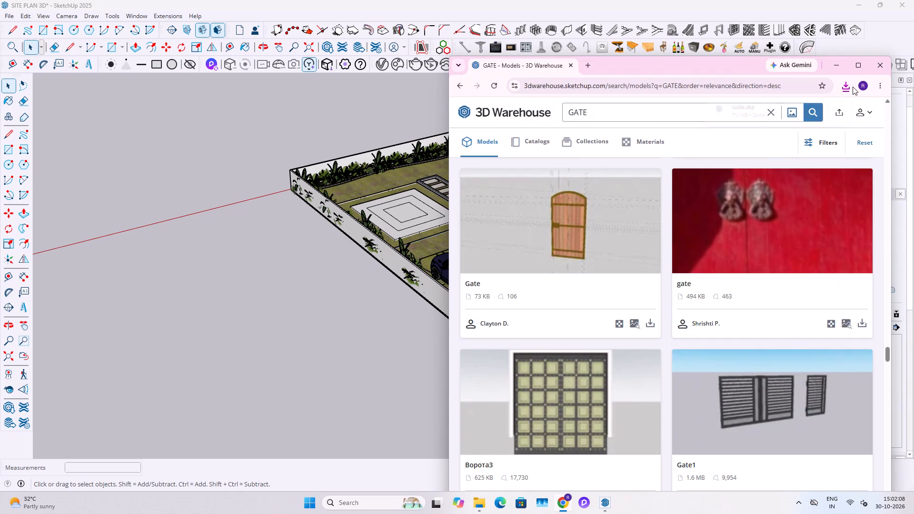
Bring the downloaded Gate.skp into the SketchUp site plan, placing it outside the front boundary wall near the entrance opening.
{"action": "left_click", "coordinate": [848, 88]}
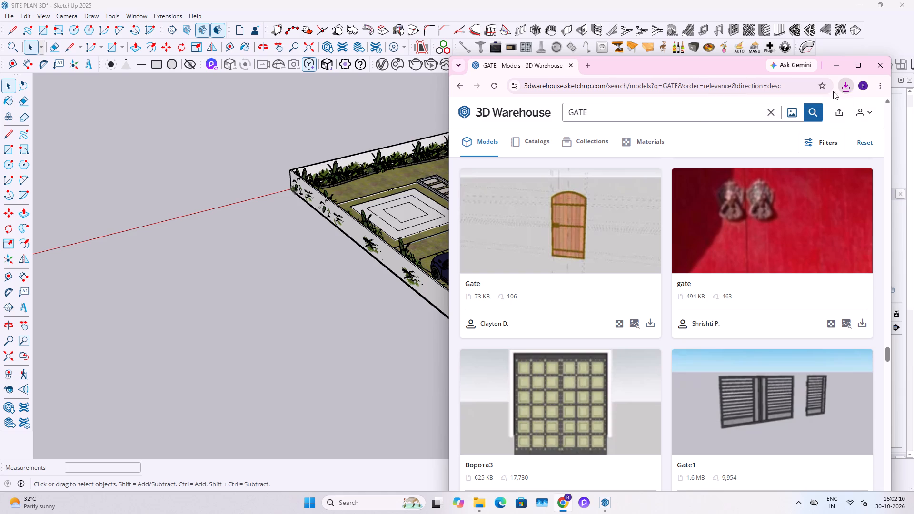
{"action": "left_click", "coordinate": [843, 86]}
{"action": "left_click_drag", "start_coordinate": [743, 125], "coordinate": [806, 201]}
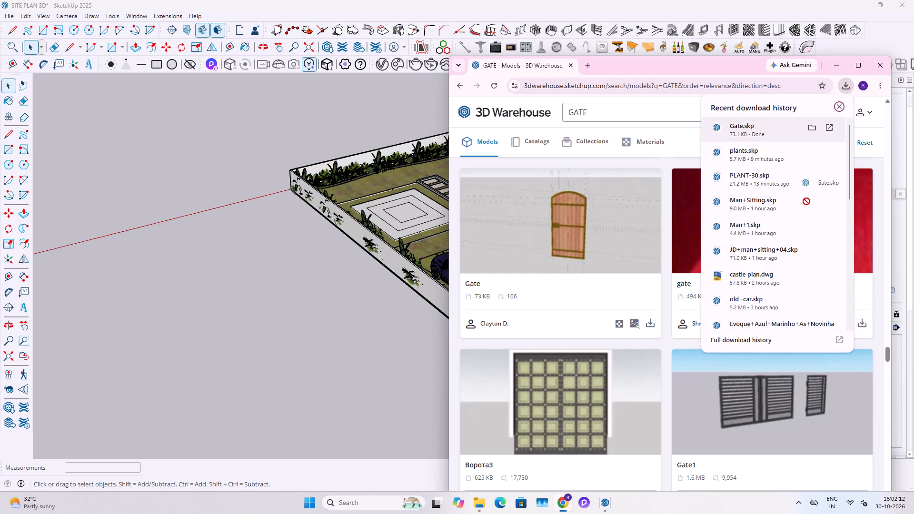
{"action": "left_click_drag", "start_coordinate": [806, 201], "coordinate": [361, 369]}
{"action": "scroll", "coordinate": [361, 356], "scroll_direction": "up", "scroll_amount": 10}
{"action": "key", "text": "space"}
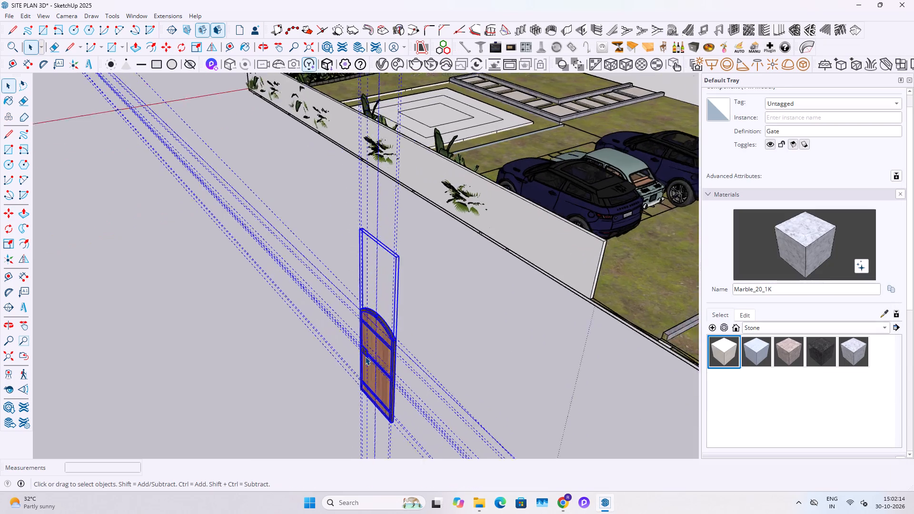
Delete all the guide lines in the model, including those that came with the gate, and clear the selection.
{"action": "scroll", "coordinate": [365, 356], "scroll_direction": "up", "scroll_amount": 1}
{"action": "middle_click_drag", "start_coordinate": [378, 362], "coordinate": [493, 317]}
{"action": "scroll", "coordinate": [515, 266], "scroll_direction": "up", "scroll_amount": 11}
{"action": "scroll", "coordinate": [1, 0], "scroll_direction": "up", "scroll_amount": 1}
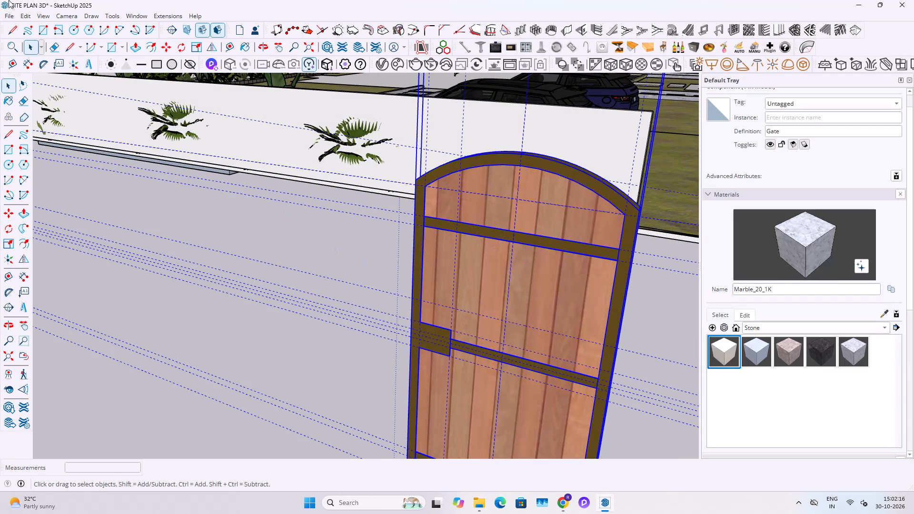
{"action": "left_click", "coordinate": [30, 21]}
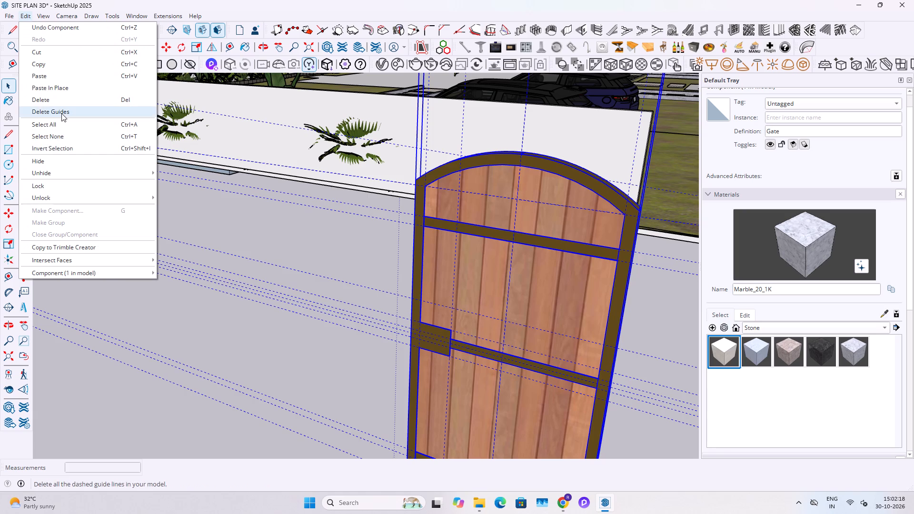
{"action": "left_click", "coordinate": [61, 113]}
{"action": "scroll", "coordinate": [176, 205], "scroll_direction": "down", "scroll_amount": 5}
{"action": "left_click", "coordinate": [357, 286]}
Add a vertical Tape Measure guide along the gate's outer side edge nearest the entrance opening.
{"action": "scroll", "coordinate": [316, 281], "scroll_direction": "up", "scroll_amount": 6}
{"action": "middle_click_drag", "start_coordinate": [312, 263], "coordinate": [414, 255]}
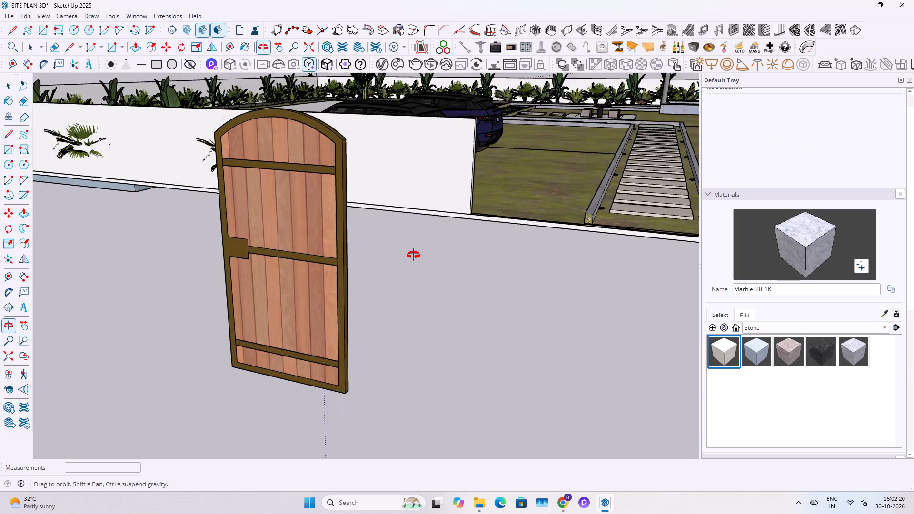
{"action": "middle_click_drag", "start_coordinate": [414, 255], "coordinate": [425, 255]}
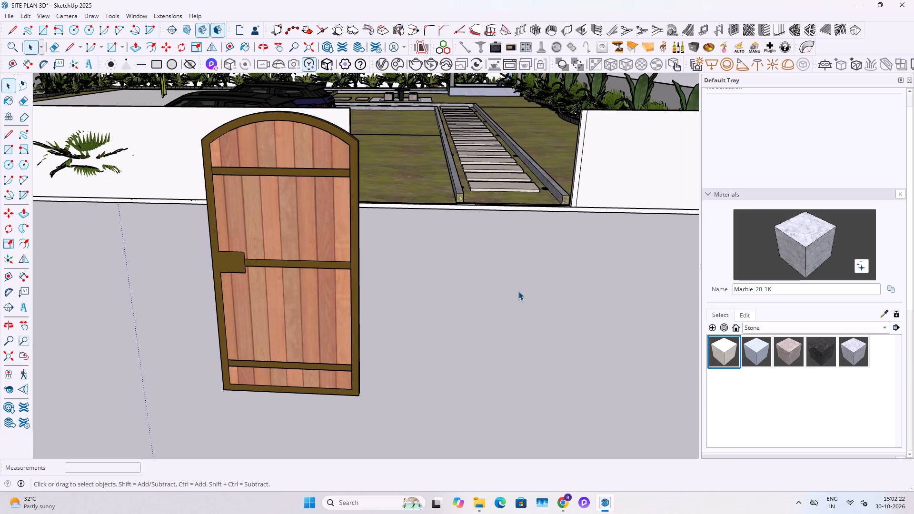
{"action": "key", "text": "t"}
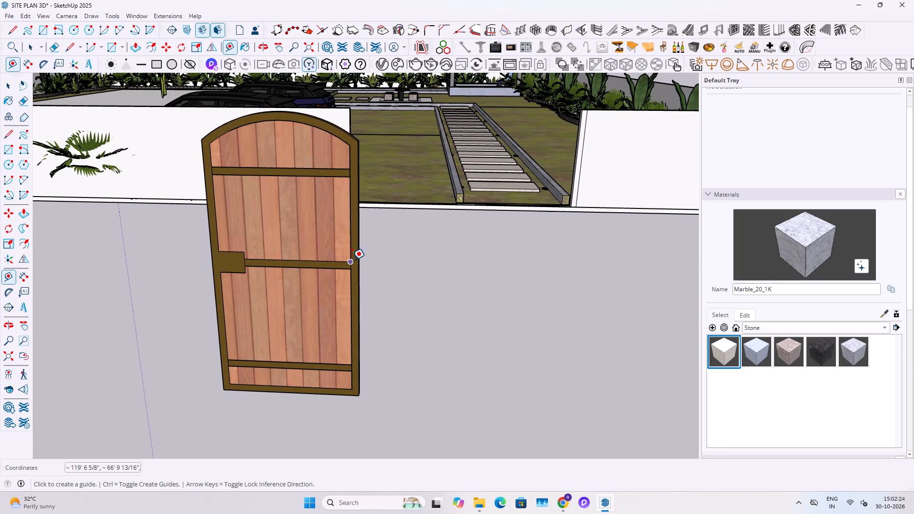
{"action": "double_click", "coordinate": [360, 249]}
{"action": "left_click", "coordinate": [356, 232]}
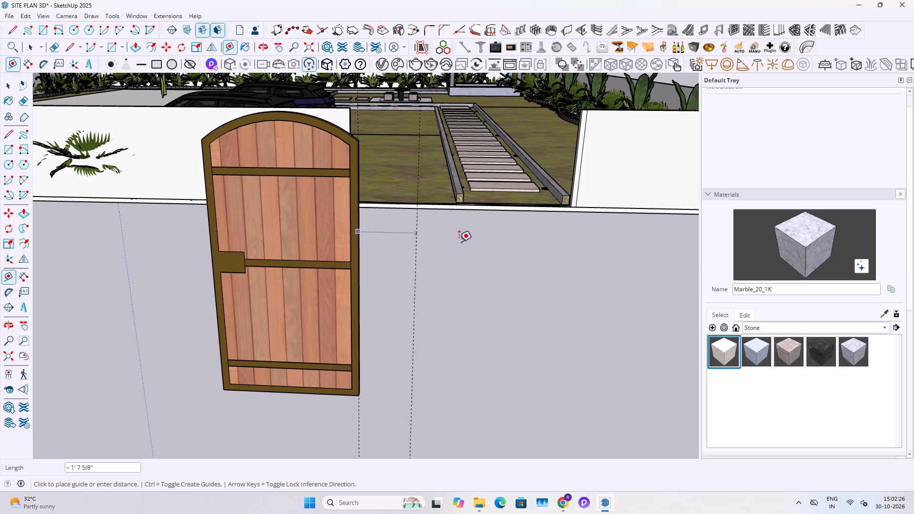
{"action": "key", "text": "space"}
Add two vertical Tape Measure guides beside the downloaded gate, parallel to the wall opening's edge and spaced 4' apart.
{"action": "middle_click_drag", "start_coordinate": [403, 273], "coordinate": [316, 295]}
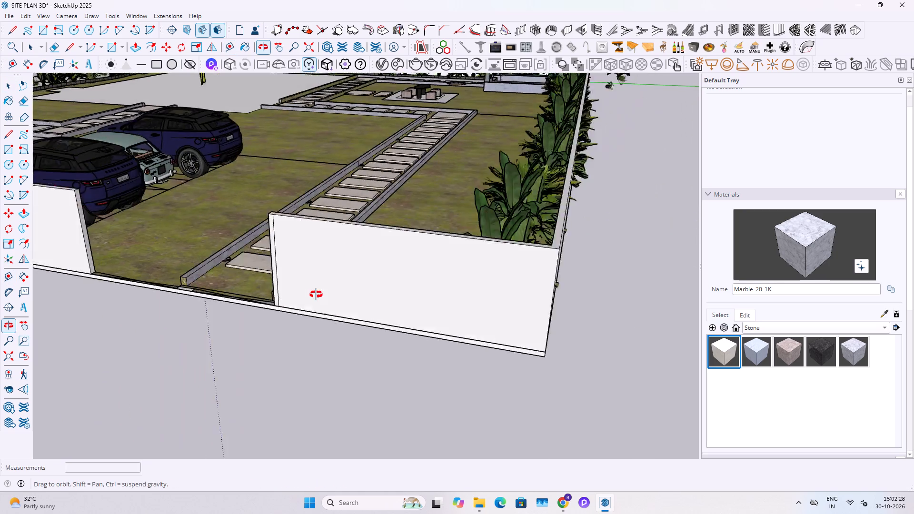
{"action": "middle_click_drag", "start_coordinate": [316, 295], "coordinate": [401, 281]}
{"action": "key", "text": "t"}
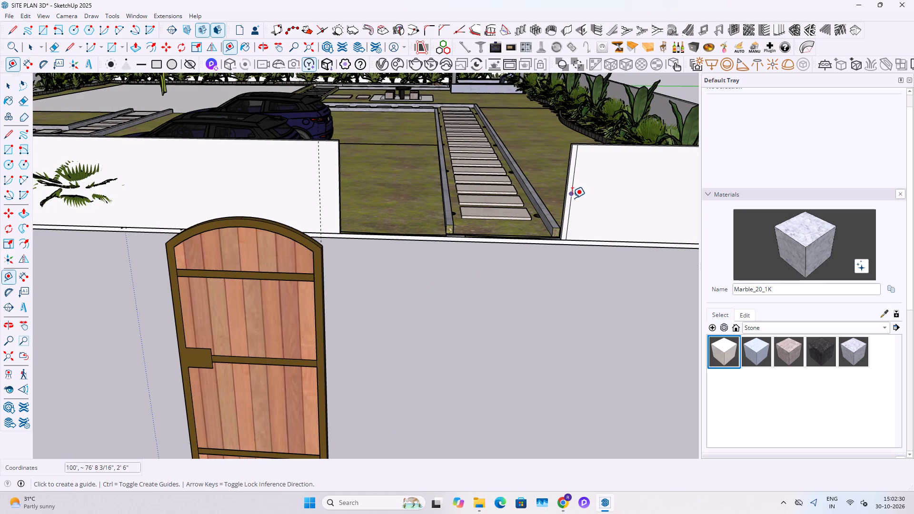
{"action": "left_click", "coordinate": [572, 198]}
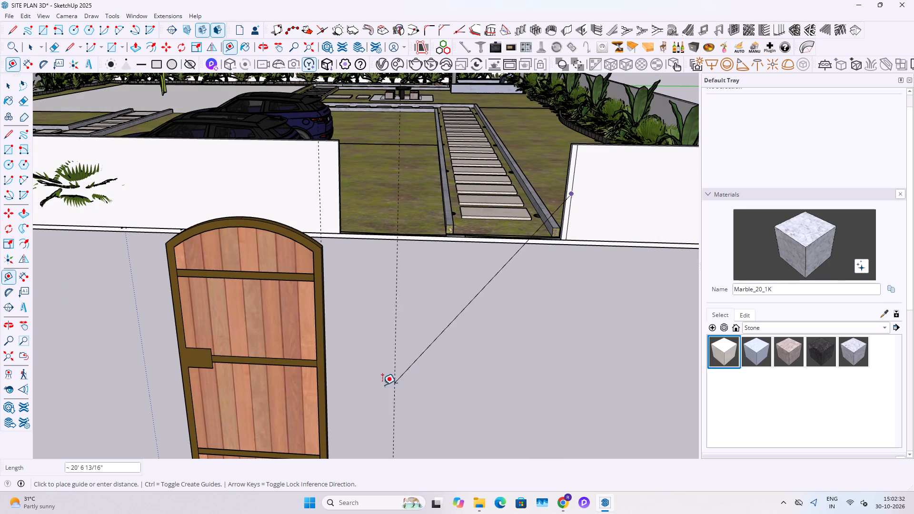
{"action": "left_click", "coordinate": [374, 386]}
{"action": "left_click", "coordinate": [371, 365]}
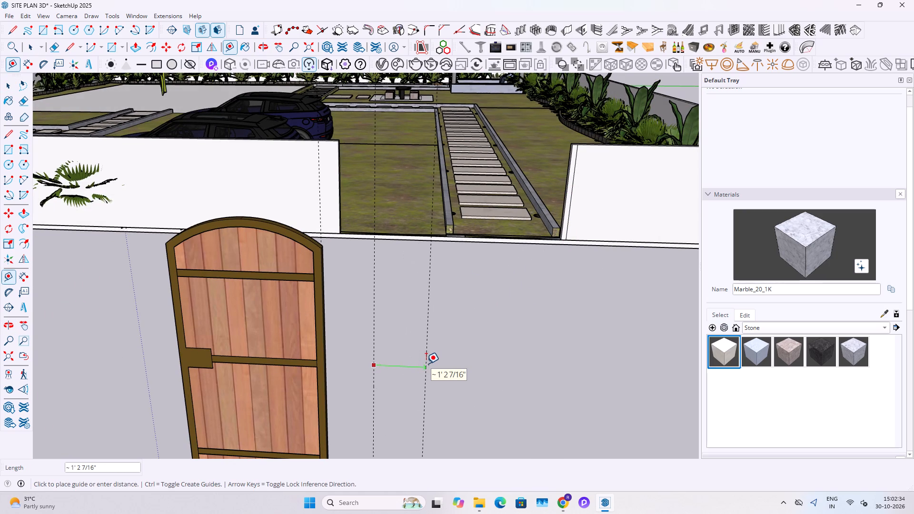
{"action": "type", "text": "4'"}
{"action": "key", "text": "Return"}
Add a horizontal guide level with the gate's base and another one 6' above it.
{"action": "scroll", "coordinate": [343, 304], "scroll_direction": "down", "scroll_amount": 5}
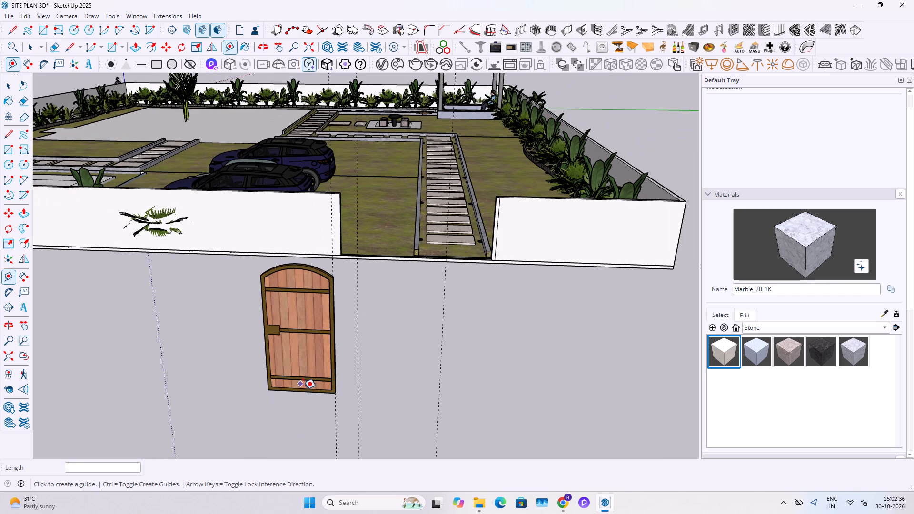
{"action": "left_click", "coordinate": [548, 260]}
{"action": "left_click", "coordinate": [356, 392]}
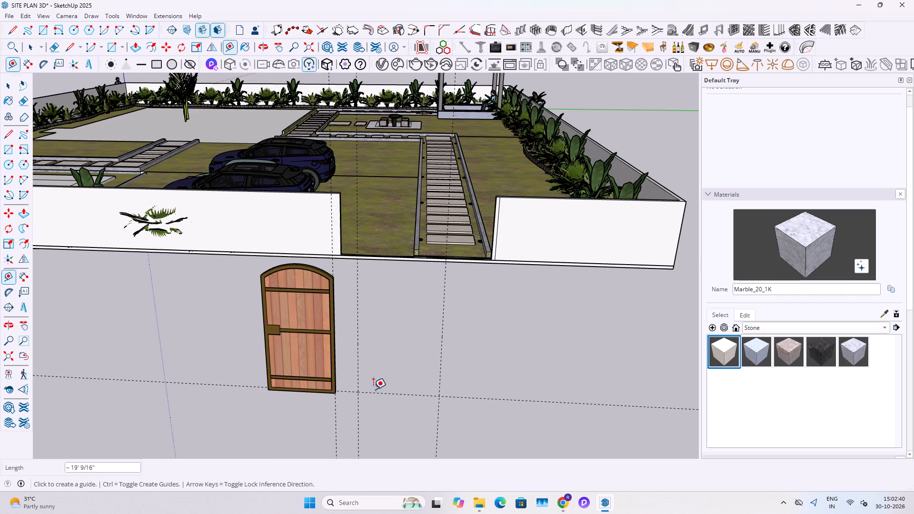
{"action": "left_click", "coordinate": [372, 391]}
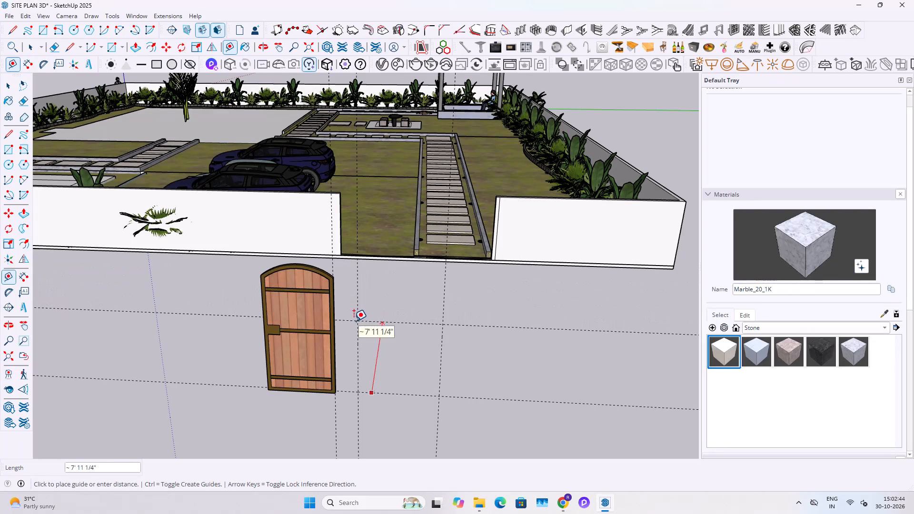
{"action": "key", "text": "Up"}
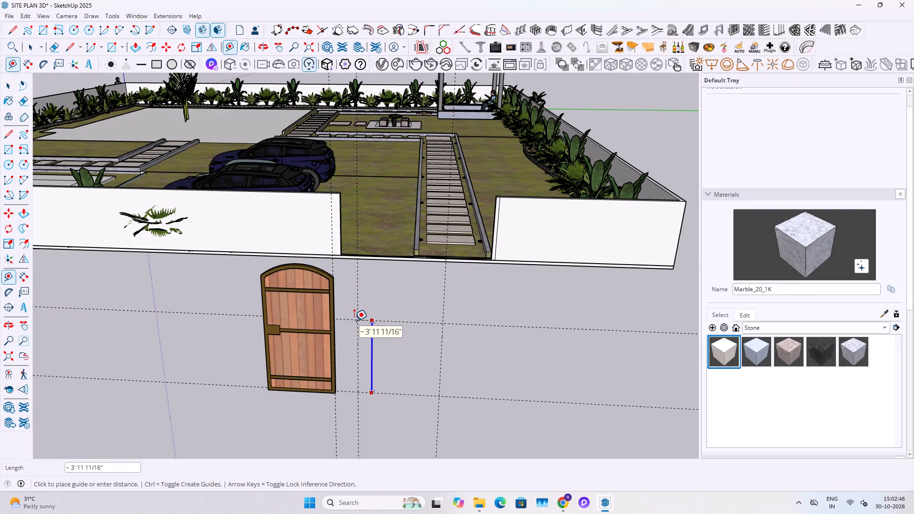
{"action": "type", "text": "6'"}
{"action": "key", "text": "Return"}
Draw a vertical 4' by 6' rectangle between the guide intersections beside the gate.
{"action": "key", "text": "space"}
{"action": "type", "text": "R"}
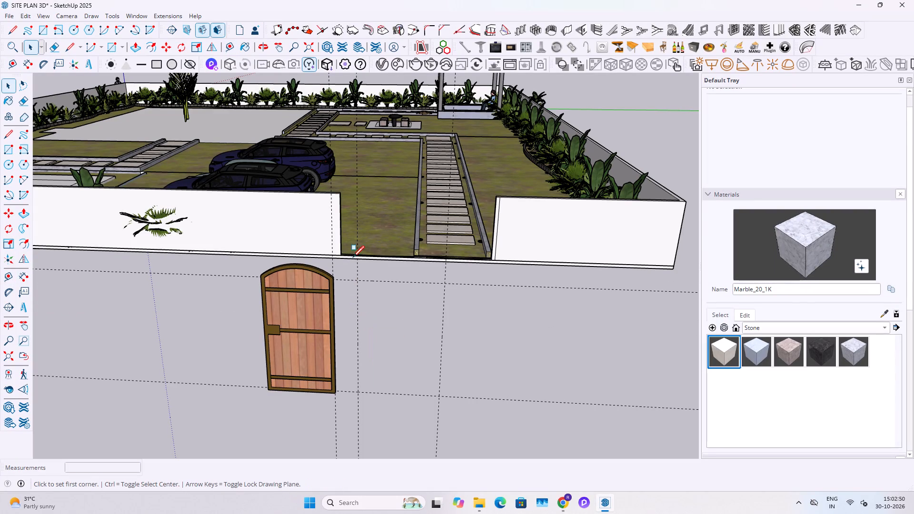
{"action": "left_click", "coordinate": [357, 281]}
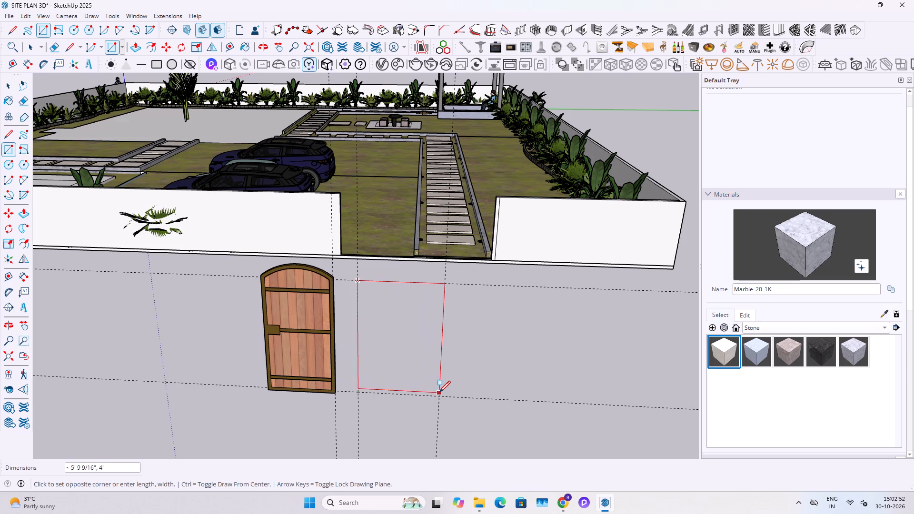
{"action": "left_click", "coordinate": [439, 395]}
{"action": "key", "text": "space"}
{"action": "middle_click_drag", "start_coordinate": [401, 342], "coordinate": [428, 309]}
{"action": "scroll", "coordinate": [418, 289], "scroll_direction": "up", "scroll_amount": 4}
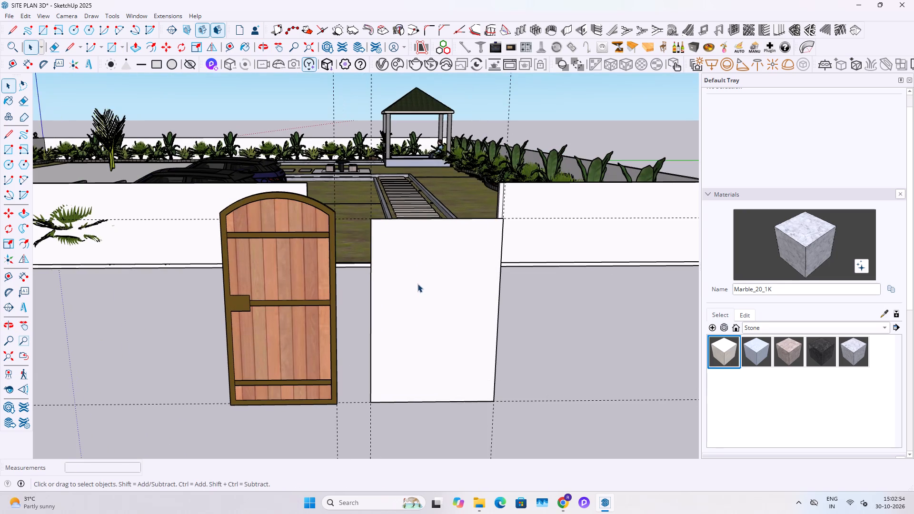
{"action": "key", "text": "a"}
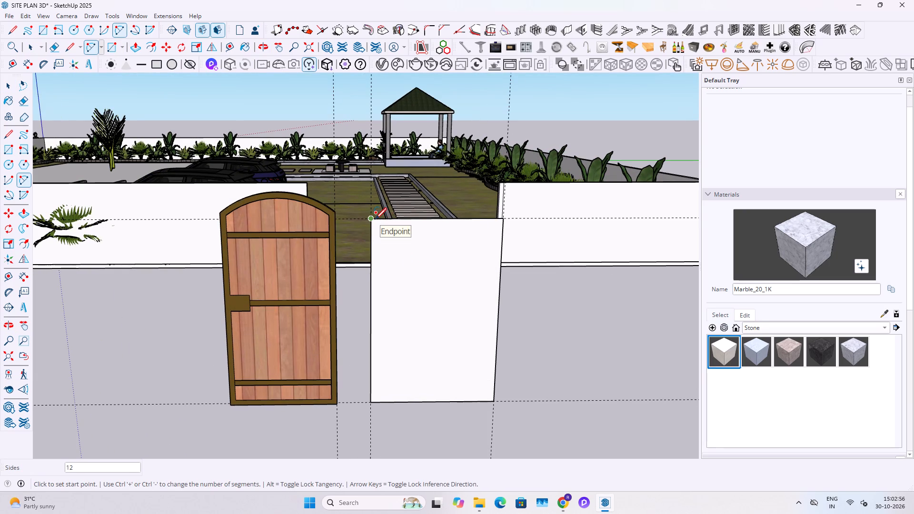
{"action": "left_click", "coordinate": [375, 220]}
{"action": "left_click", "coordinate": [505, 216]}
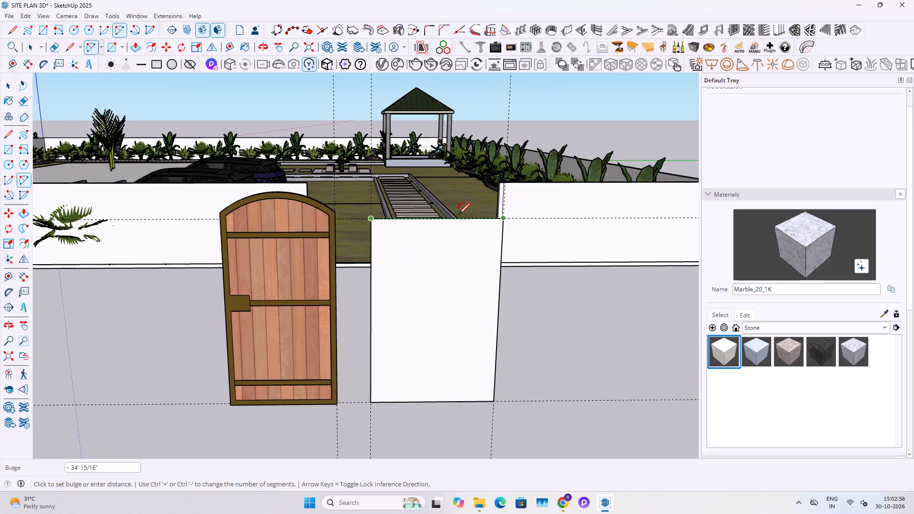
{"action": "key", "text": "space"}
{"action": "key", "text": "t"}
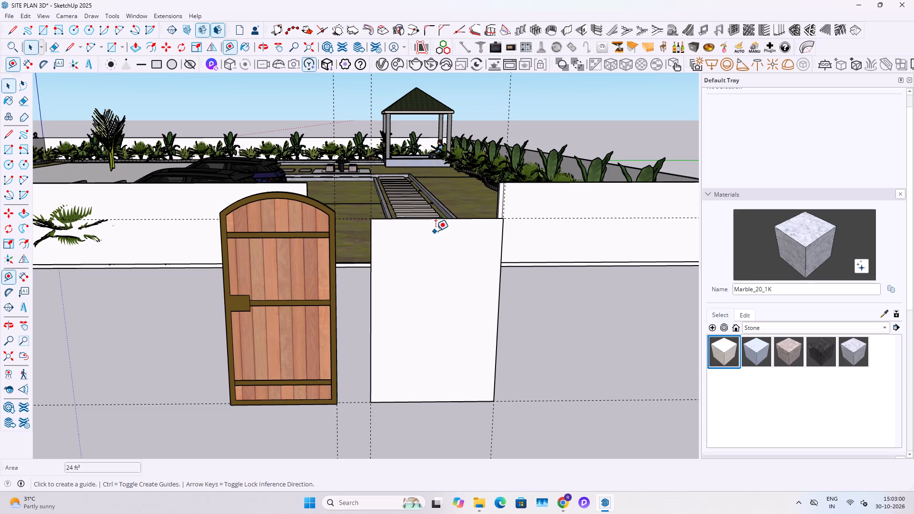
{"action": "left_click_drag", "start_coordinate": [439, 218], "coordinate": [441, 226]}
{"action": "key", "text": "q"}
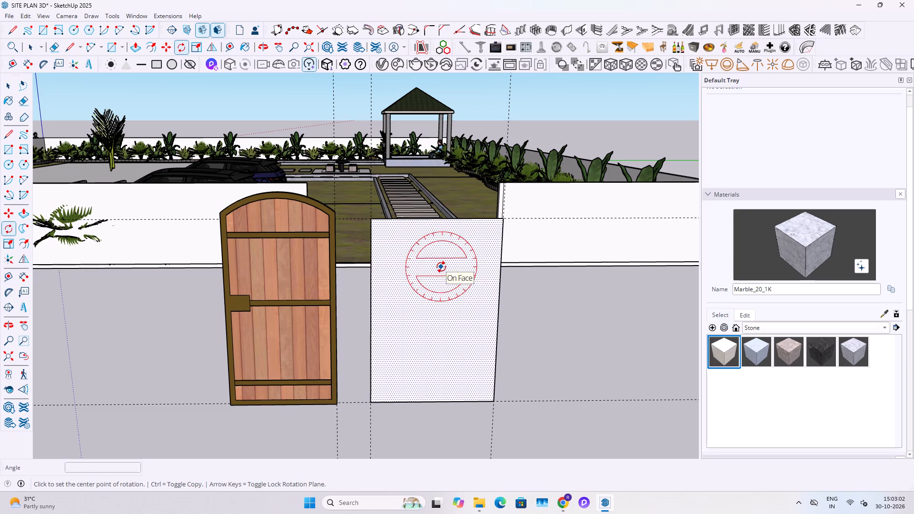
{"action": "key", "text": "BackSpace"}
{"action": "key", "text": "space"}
Add a horizontal guide 1' below the top edge of the new rectangle.
{"action": "key", "text": "t"}
{"action": "left_click_drag", "start_coordinate": [425, 221], "coordinate": [427, 255]}
{"action": "key", "text": "1"}
{"action": "key", "text": "apostrophe"}
{"action": "key", "text": "Return"}
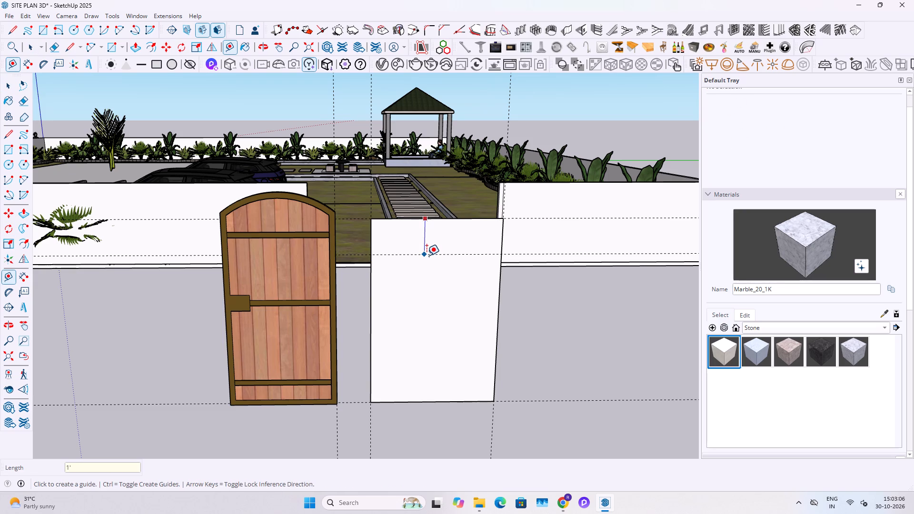
{"action": "key", "text": "space"}
{"action": "key", "text": "a"}
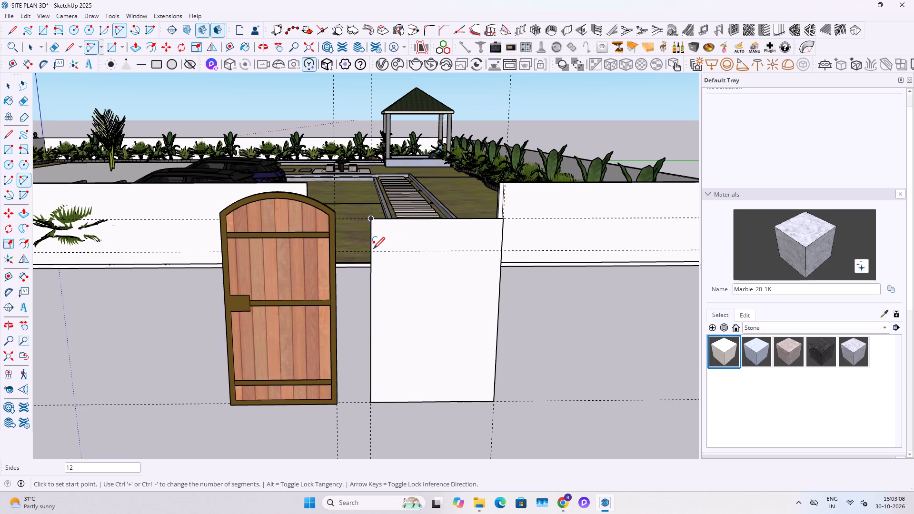
{"action": "key", "text": "space"}
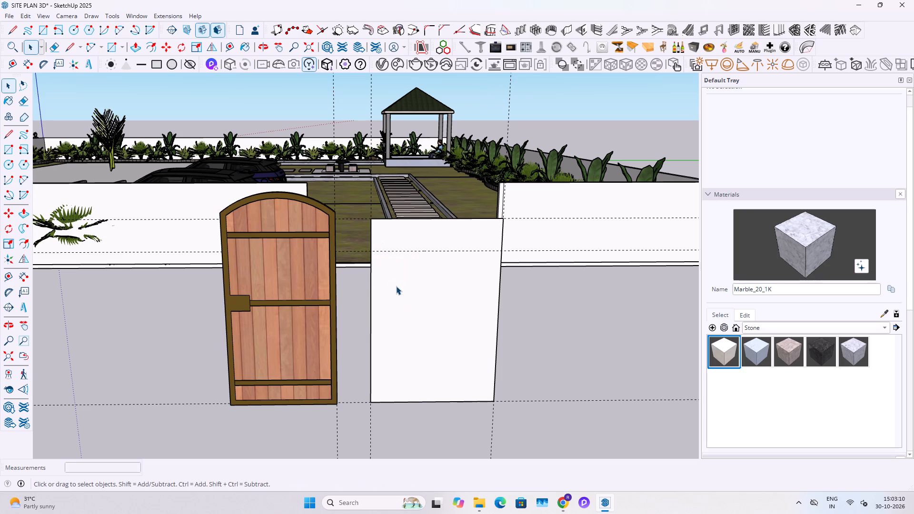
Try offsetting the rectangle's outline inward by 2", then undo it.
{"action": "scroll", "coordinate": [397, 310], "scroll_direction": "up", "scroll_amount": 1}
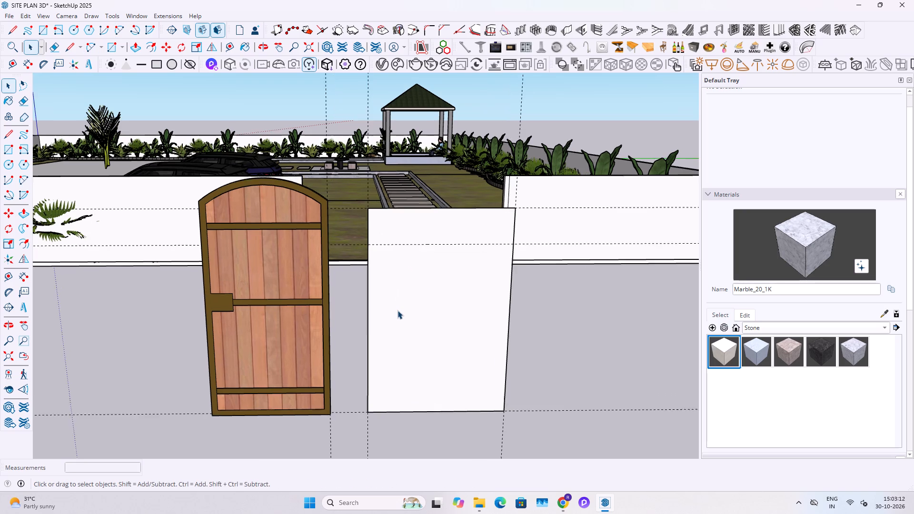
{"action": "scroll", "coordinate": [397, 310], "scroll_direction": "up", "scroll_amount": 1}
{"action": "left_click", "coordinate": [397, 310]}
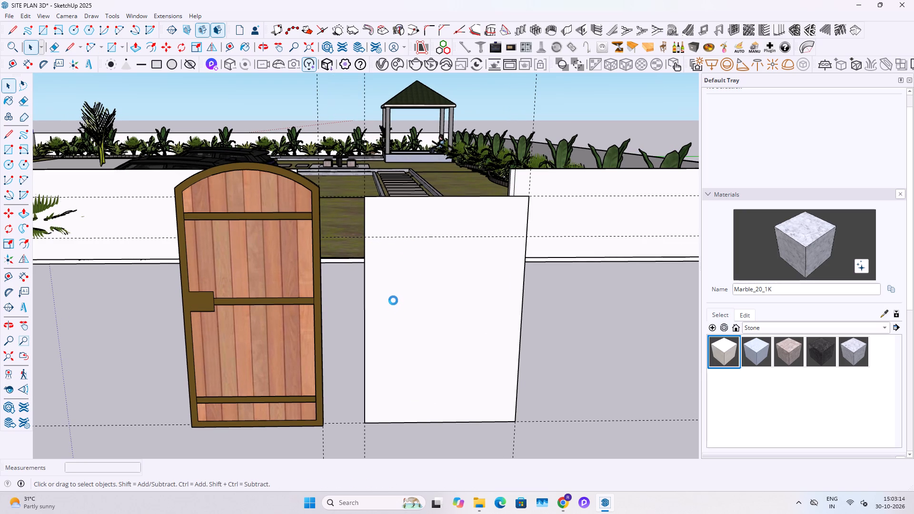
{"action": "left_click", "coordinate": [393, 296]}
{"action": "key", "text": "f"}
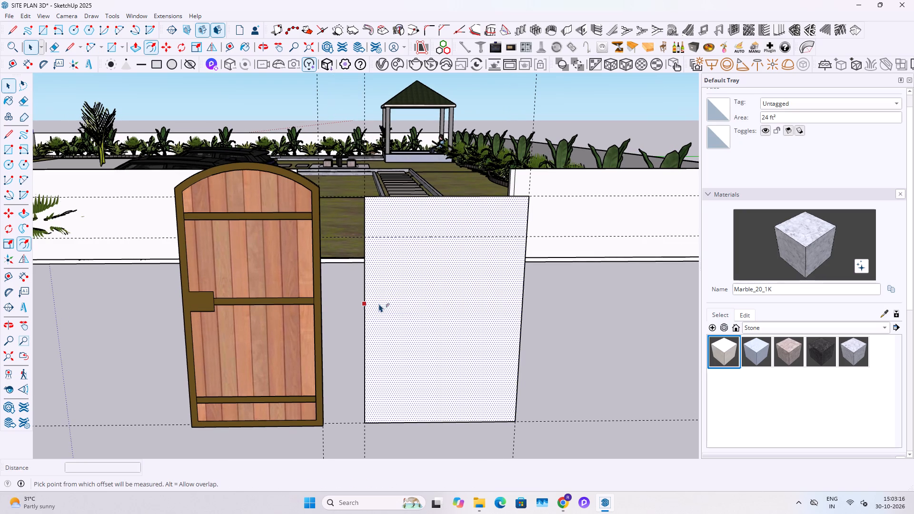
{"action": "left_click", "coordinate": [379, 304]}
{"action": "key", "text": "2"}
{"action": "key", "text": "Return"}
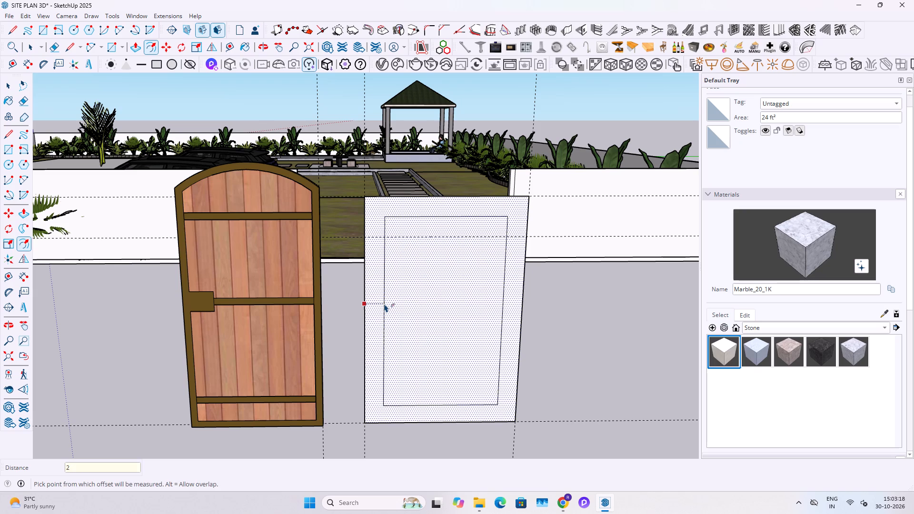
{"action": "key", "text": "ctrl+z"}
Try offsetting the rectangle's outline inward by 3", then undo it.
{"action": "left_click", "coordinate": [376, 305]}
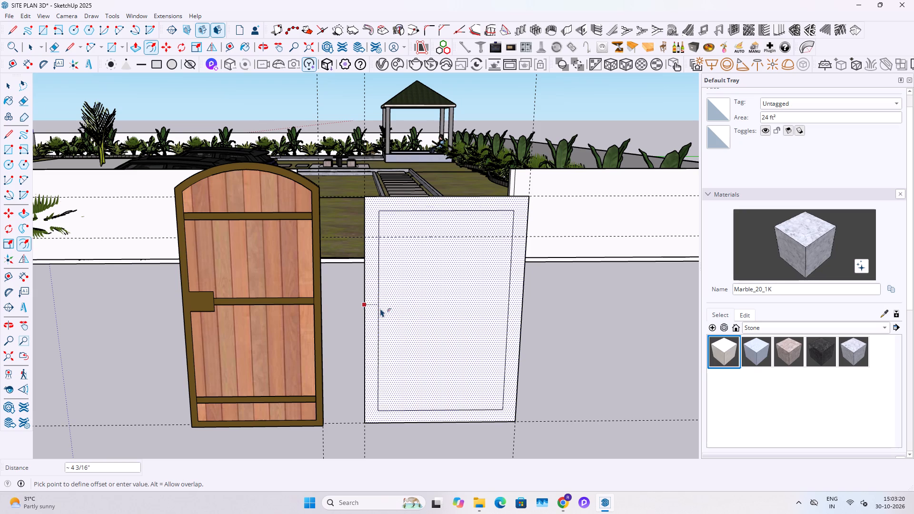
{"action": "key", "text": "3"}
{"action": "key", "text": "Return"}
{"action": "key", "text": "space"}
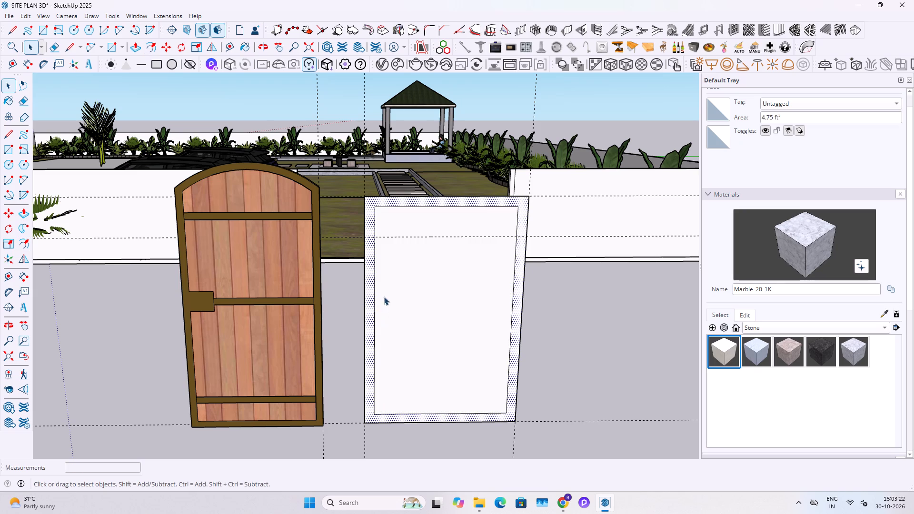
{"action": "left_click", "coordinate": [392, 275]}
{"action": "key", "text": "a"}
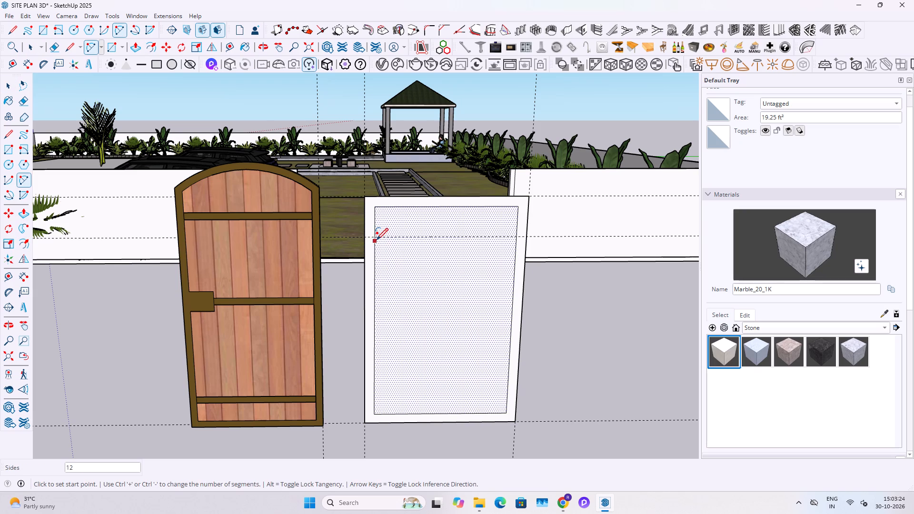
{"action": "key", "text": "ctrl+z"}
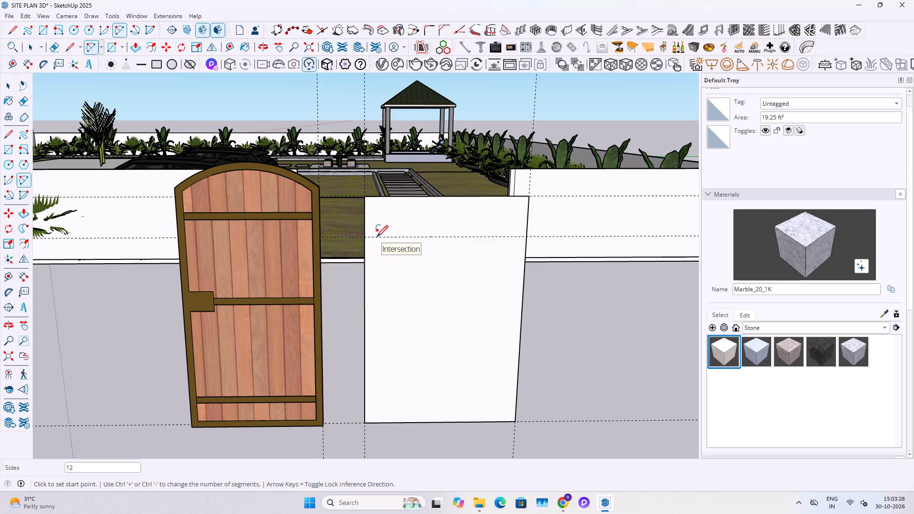
Draw a two-point arc between the rectangle's side edges at the 1' guide, bulging up to the top edge.
{"action": "left_click", "coordinate": [363, 236]}
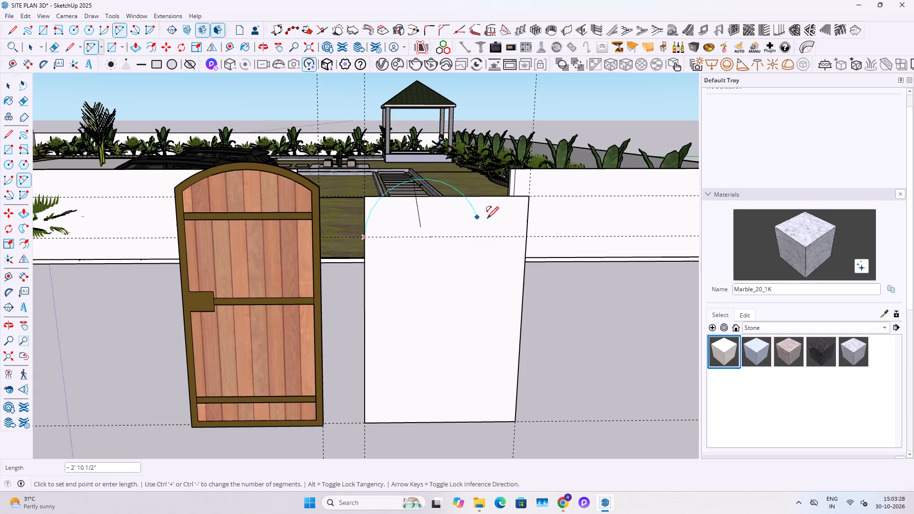
{"action": "left_click", "coordinate": [527, 240]}
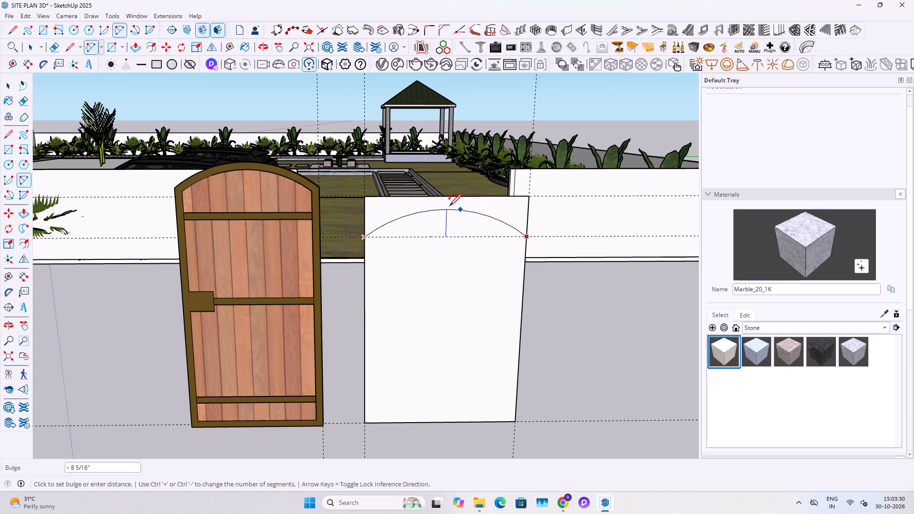
{"action": "left_click", "coordinate": [441, 200]}
{"action": "key", "text": "space"}
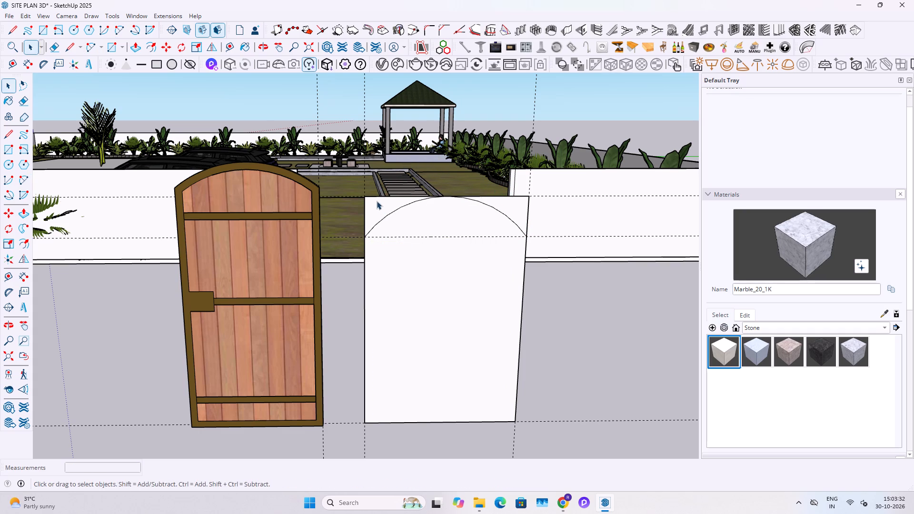
Erase the rectangle's upper corner edges outside the arc, along with the guides lying on them.
{"action": "key", "text": "e"}
{"action": "left_click_drag", "start_coordinate": [375, 199], "coordinate": [368, 204]}
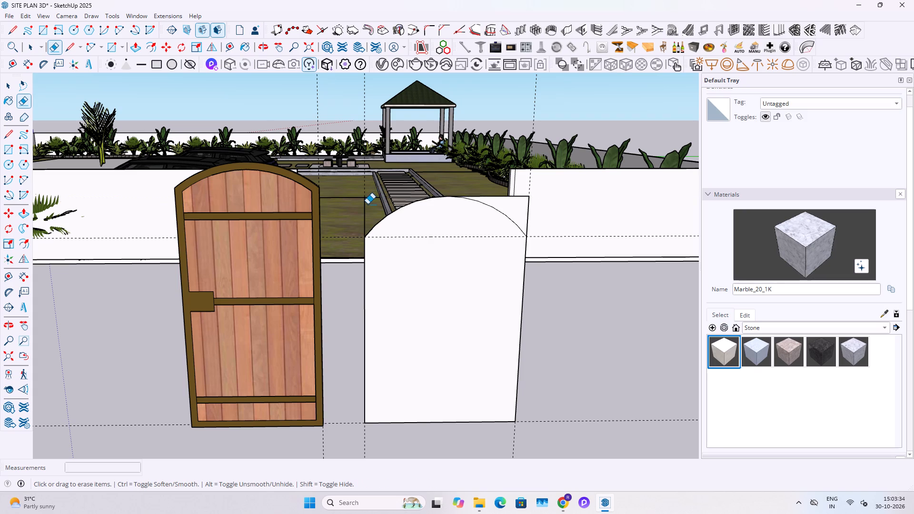
{"action": "left_click_drag", "start_coordinate": [367, 205], "coordinate": [365, 209]}
{"action": "left_click", "coordinate": [523, 199]}
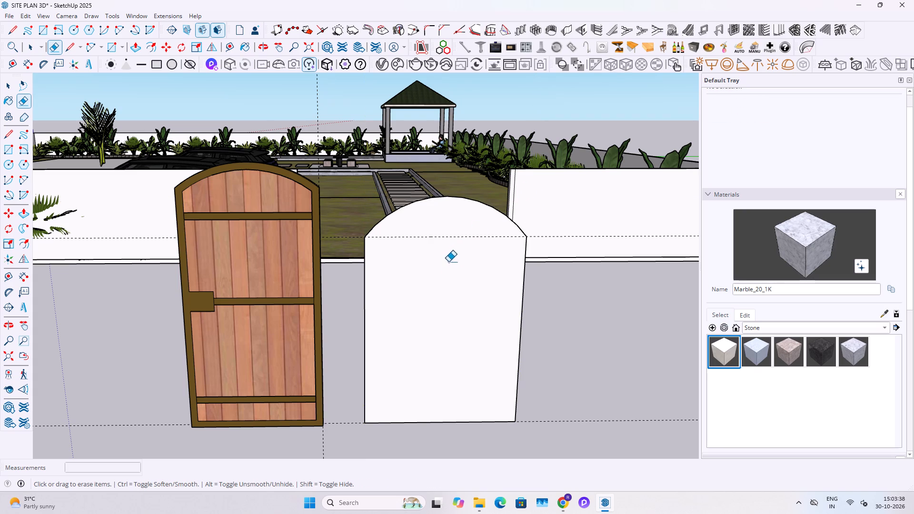
{"action": "key", "text": "space"}
Offset the arched face's outline inward by 2" to form the gate frame.
{"action": "key", "text": "f"}
{"action": "left_click", "coordinate": [388, 269]}
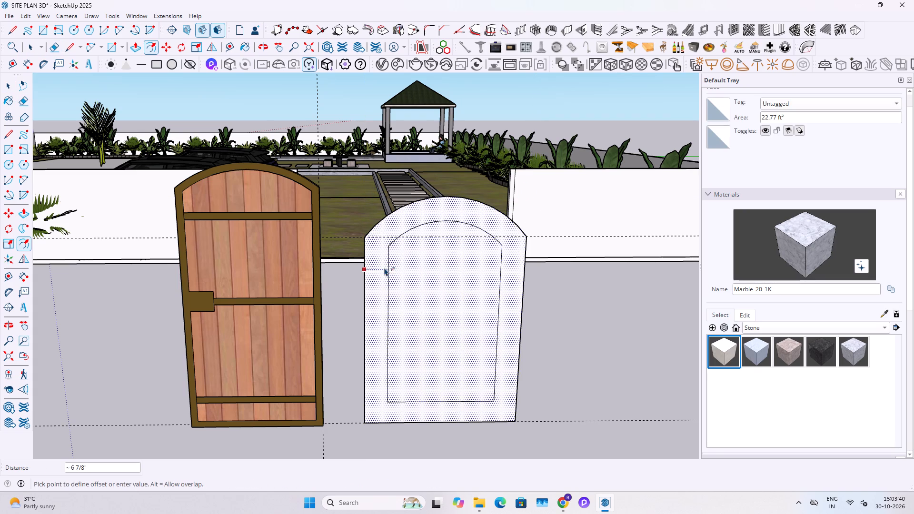
{"action": "type", "text": "2\""}
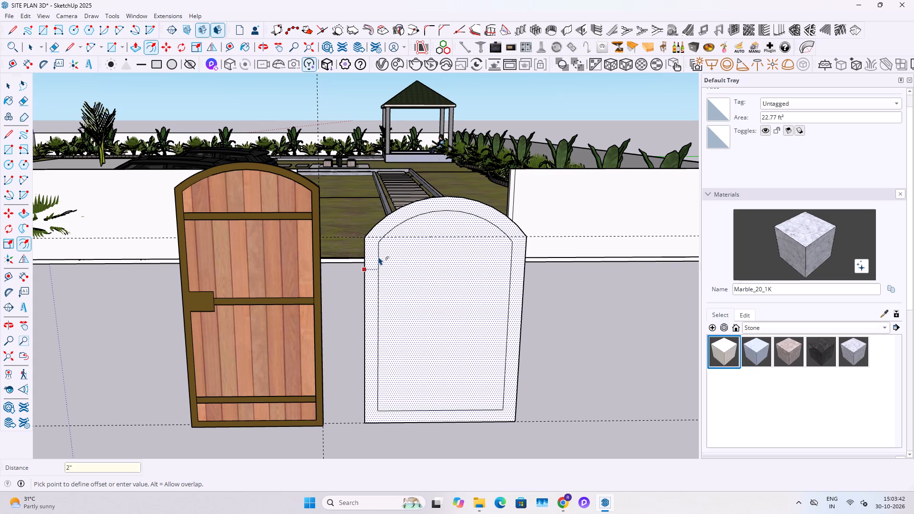
{"action": "key", "text": "Return"}
{"action": "key", "text": "space"}
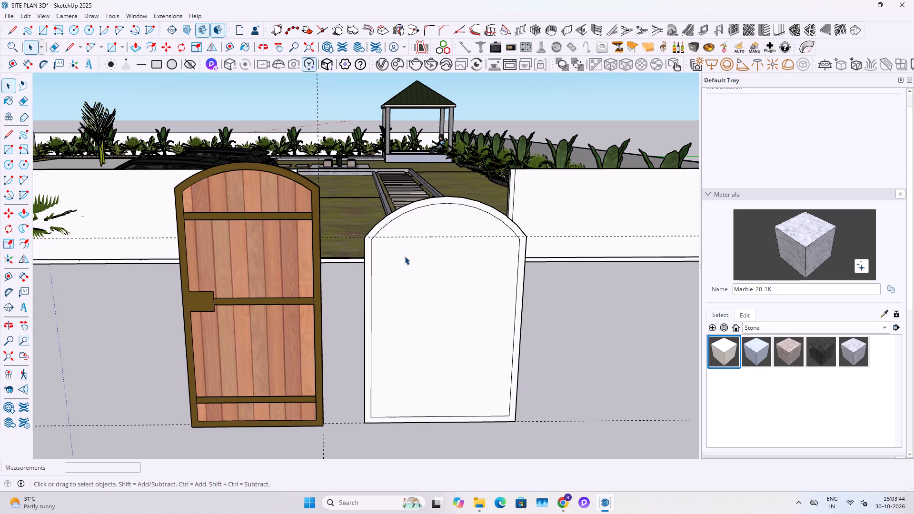
Push/Pull the new gate's outer frame face forward by 2" from the inner panel.
{"action": "left_click", "coordinate": [405, 256]}
{"action": "double_click", "coordinate": [404, 257]}
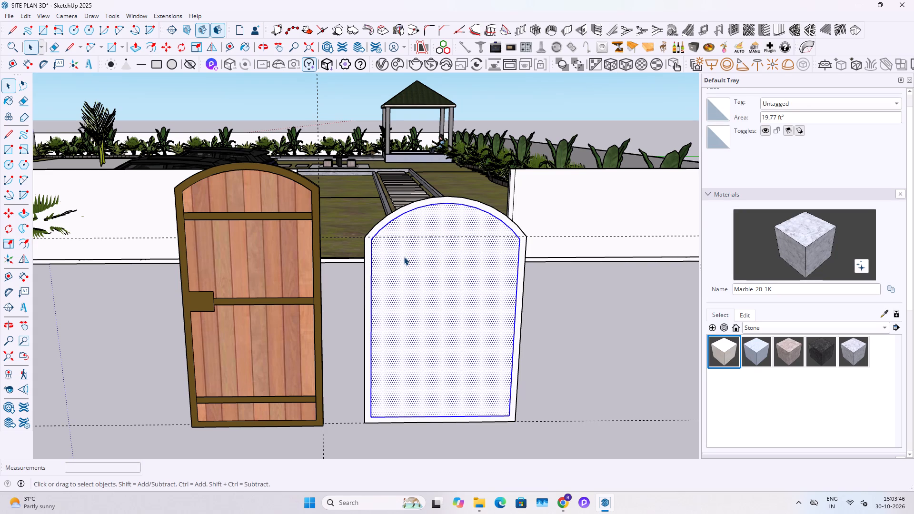
{"action": "left_click", "coordinate": [420, 206]}
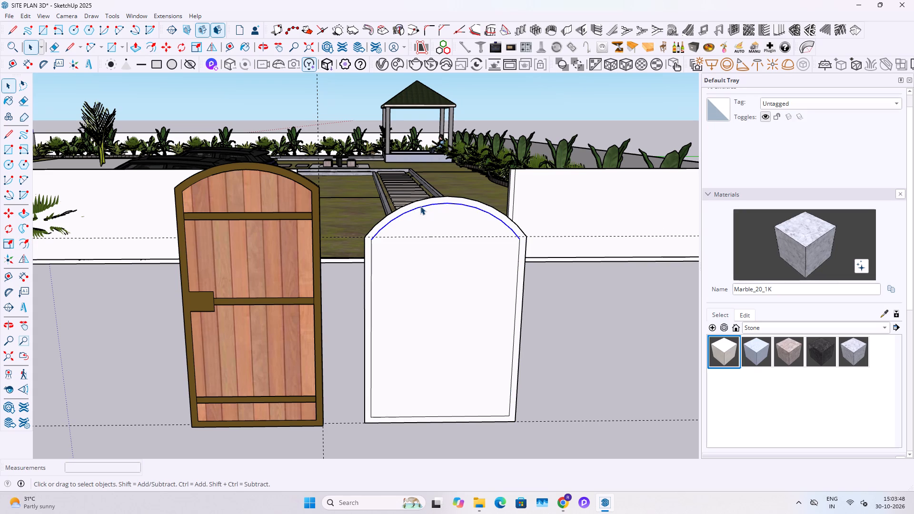
{"action": "key", "text": "p"}
{"action": "left_click", "coordinate": [420, 206]}
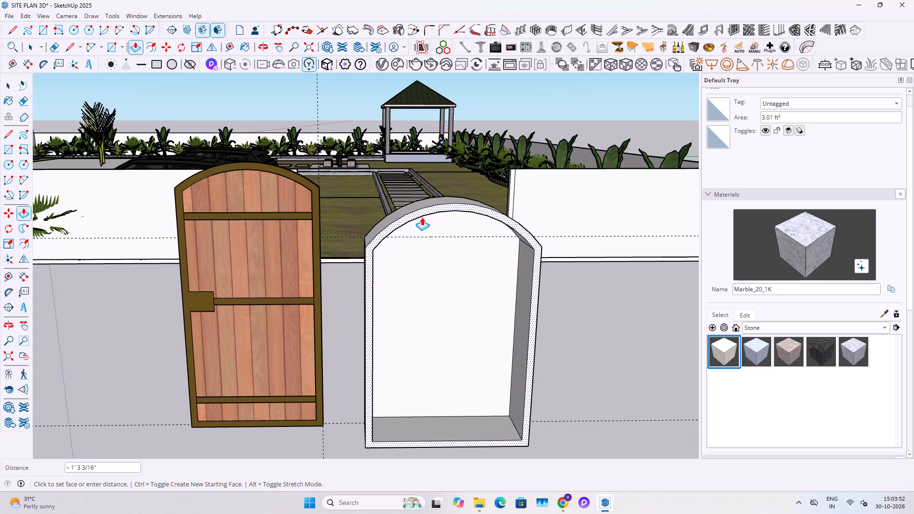
{"action": "type", "text": "2\""}
{"action": "key", "text": "Return"}
{"action": "key", "text": "space"}
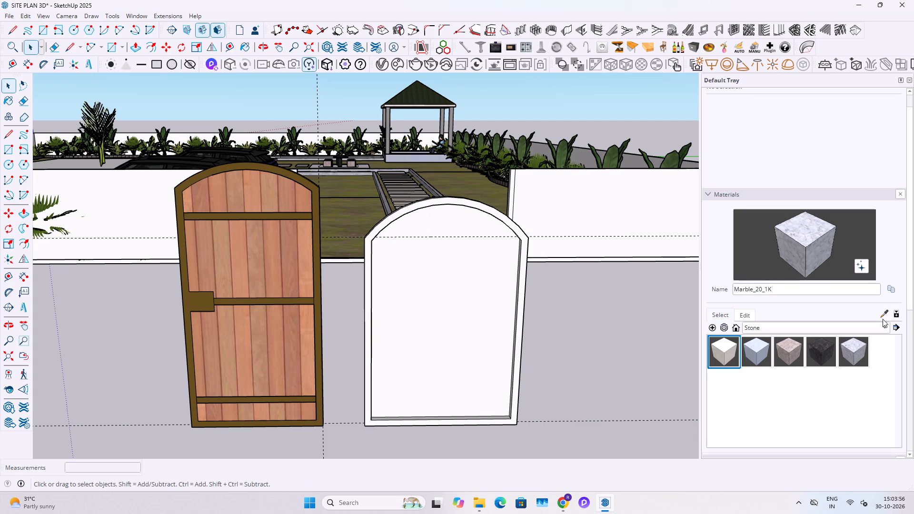
Sample the Modern Siding wood from the reference gate and paint it onto the new gate's inner panel.
{"action": "left_click", "coordinate": [881, 312]}
{"action": "left_click", "coordinate": [265, 229]}
{"action": "left_click", "coordinate": [489, 363]}
{"action": "middle_click_drag", "start_coordinate": [475, 355], "coordinate": [464, 325]}
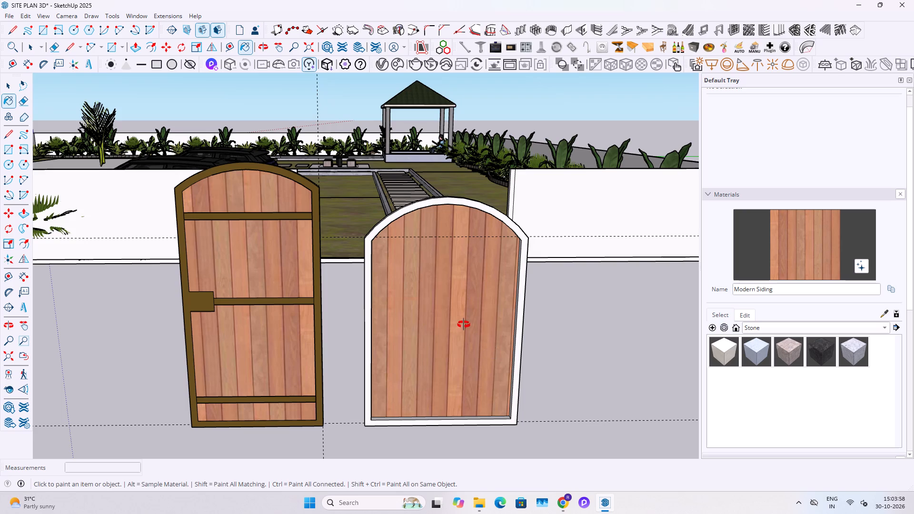
{"action": "middle_click_drag", "start_coordinate": [464, 325], "coordinate": [463, 320]}
{"action": "key", "text": "space"}
Sample brown Color D08 from the reference gate's frame and paint the new frame's front face and straight inner sides.
{"action": "left_click", "coordinate": [882, 315]}
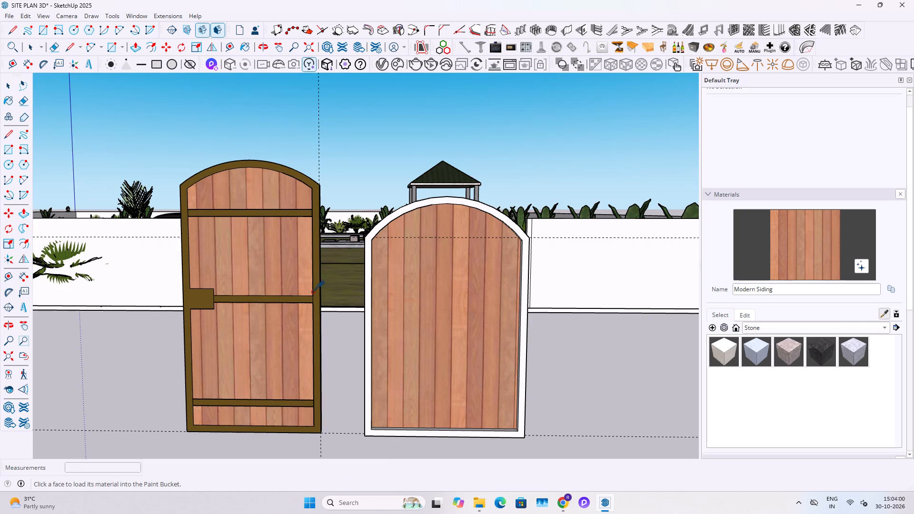
{"action": "left_click", "coordinate": [315, 293]}
{"action": "left_click", "coordinate": [366, 288]}
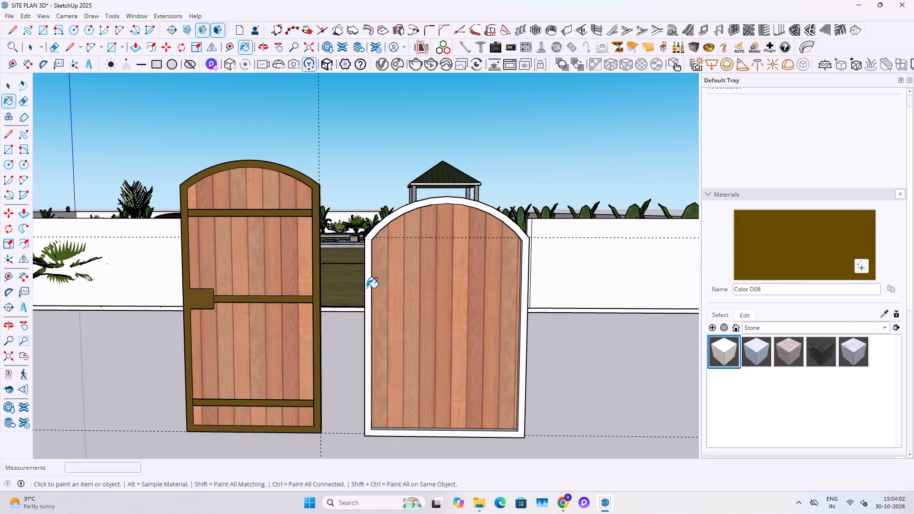
{"action": "key", "text": "space"}
{"action": "scroll", "coordinate": [377, 306], "scroll_direction": "up", "scroll_amount": 3}
{"action": "middle_click_drag", "start_coordinate": [430, 356], "coordinate": [357, 247]}
{"action": "middle_click_drag", "start_coordinate": [402, 369], "coordinate": [430, 421]}
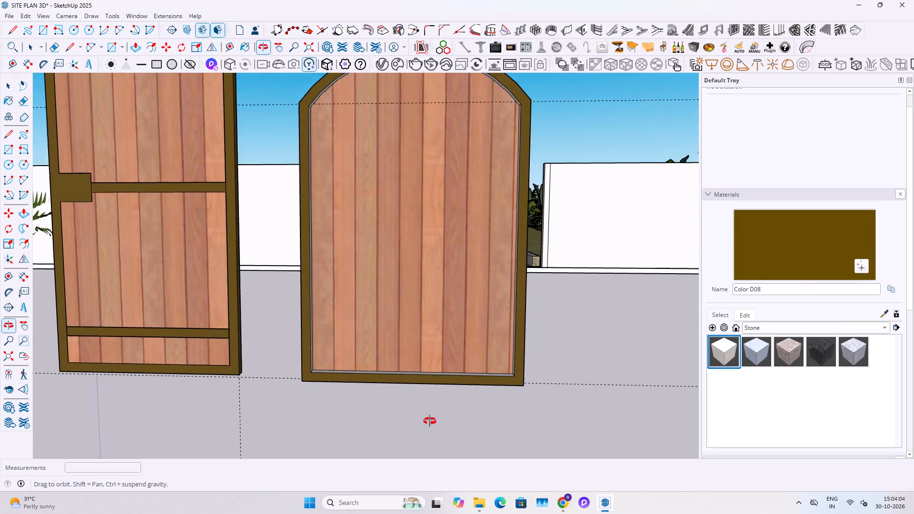
{"action": "middle_click_drag", "start_coordinate": [430, 421], "coordinate": [465, 449]}
{"action": "left_click", "coordinate": [757, 269]}
{"action": "scroll", "coordinate": [404, 388], "scroll_direction": "up", "scroll_amount": 7}
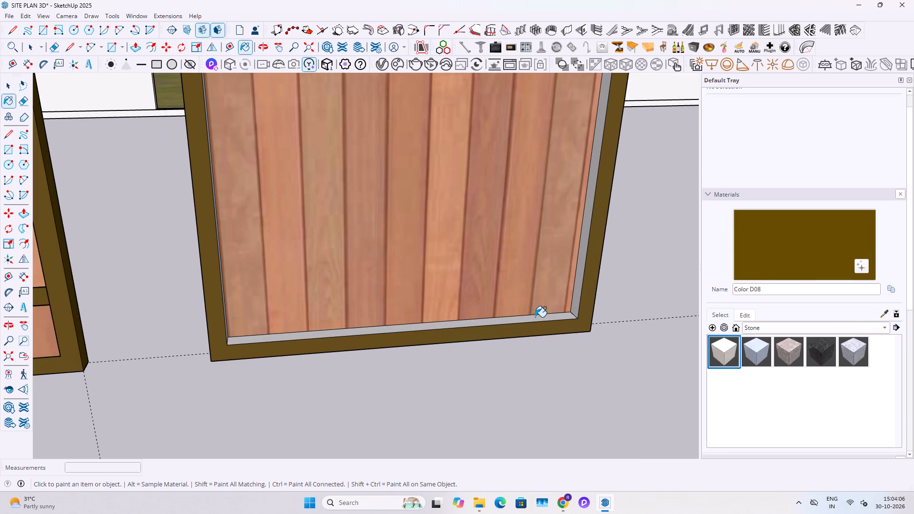
{"action": "left_click", "coordinate": [535, 317]}
{"action": "left_click", "coordinate": [580, 288]}
{"action": "middle_click_drag", "start_coordinate": [402, 329], "coordinate": [361, 341], "text": "shift"}
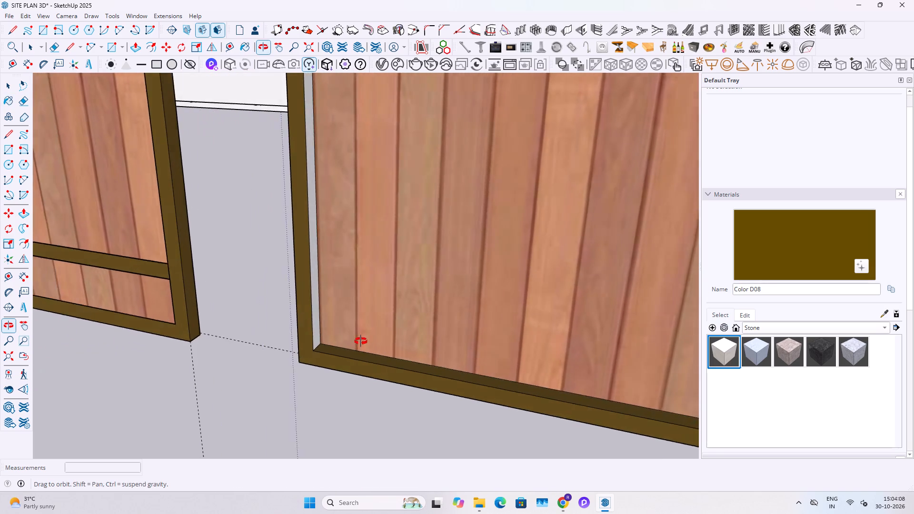
{"action": "middle_click_drag", "start_coordinate": [361, 341], "coordinate": [326, 336], "text": "shift"}
{"action": "scroll", "coordinate": [221, 267], "scroll_direction": "up", "scroll_amount": 3}
{"action": "left_click", "coordinate": [355, 314]}
{"action": "scroll", "coordinate": [322, 333], "scroll_direction": "down", "scroll_amount": 5}
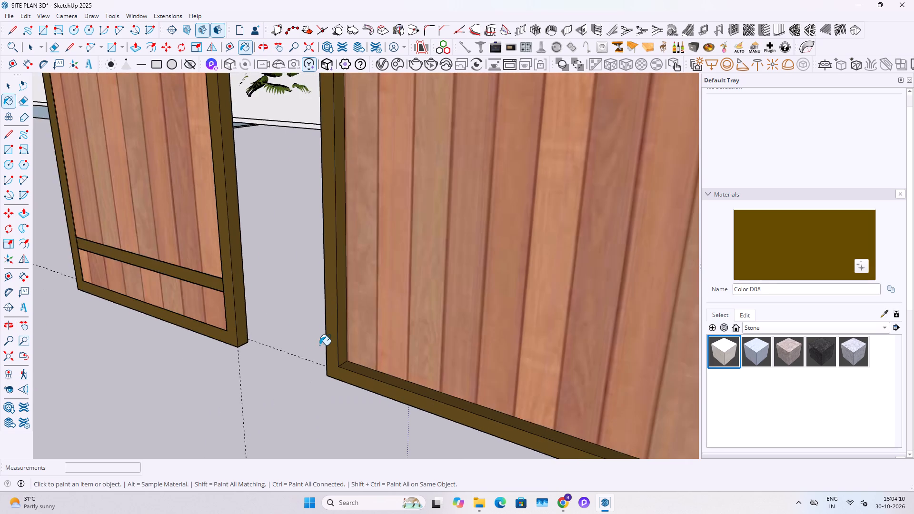
Paint the new frame's outer sides, back face, arched top and bottom edge with Color D08.
{"action": "scroll", "coordinate": [319, 345], "scroll_direction": "down", "scroll_amount": 14}
{"action": "middle_click_drag", "start_coordinate": [405, 295], "coordinate": [65, 291]}
{"action": "scroll", "coordinate": [343, 276], "scroll_direction": "up", "scroll_amount": 3}
{"action": "left_click", "coordinate": [360, 257]}
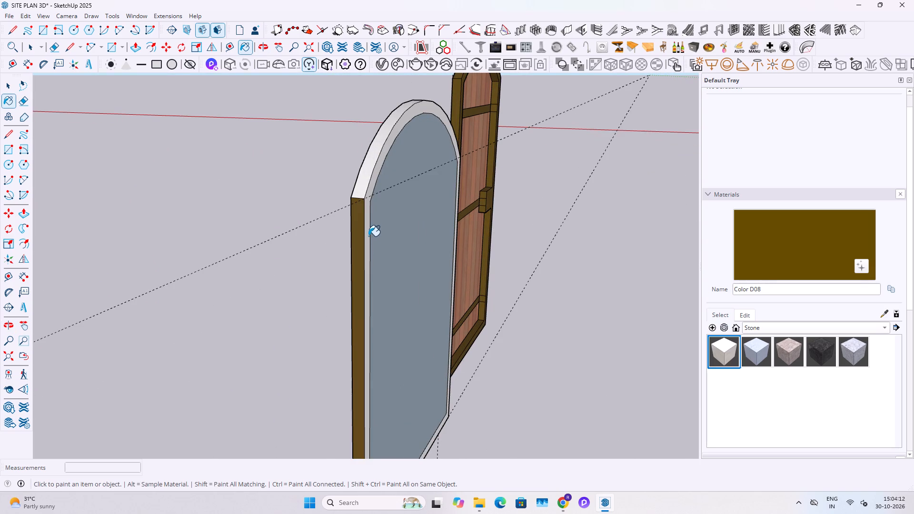
{"action": "left_click", "coordinate": [368, 235]}
{"action": "left_click", "coordinate": [371, 189]}
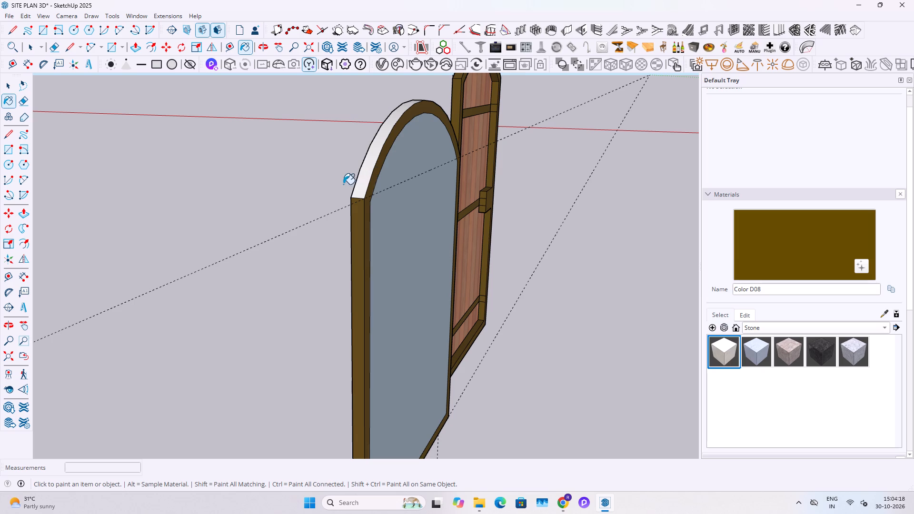
{"action": "left_click", "coordinate": [357, 191]}
{"action": "middle_click_drag", "start_coordinate": [398, 207], "coordinate": [0, 268]}
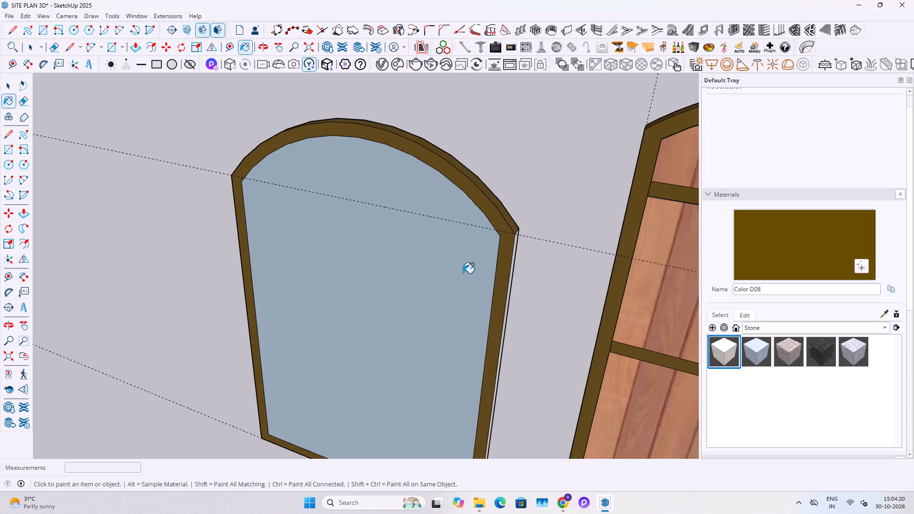
{"action": "scroll", "coordinate": [463, 273], "scroll_direction": "up", "scroll_amount": 2}
{"action": "middle_click_drag", "start_coordinate": [509, 315], "coordinate": [387, 211]}
{"action": "left_click", "coordinate": [505, 281]}
{"action": "scroll", "coordinate": [499, 278], "scroll_direction": "down", "scroll_amount": 10}
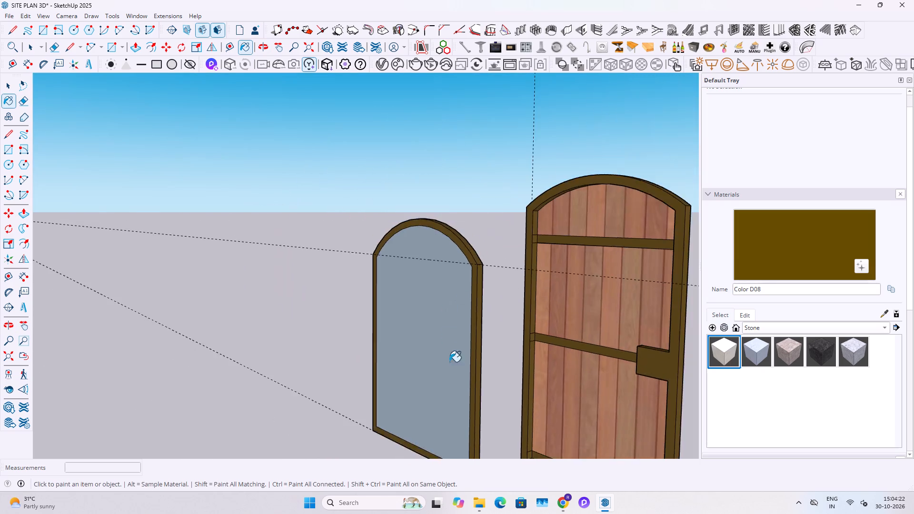
{"action": "middle_click_drag", "start_coordinate": [453, 376], "coordinate": [469, 130]}
{"action": "scroll", "coordinate": [473, 418], "scroll_direction": "up", "scroll_amount": 4}
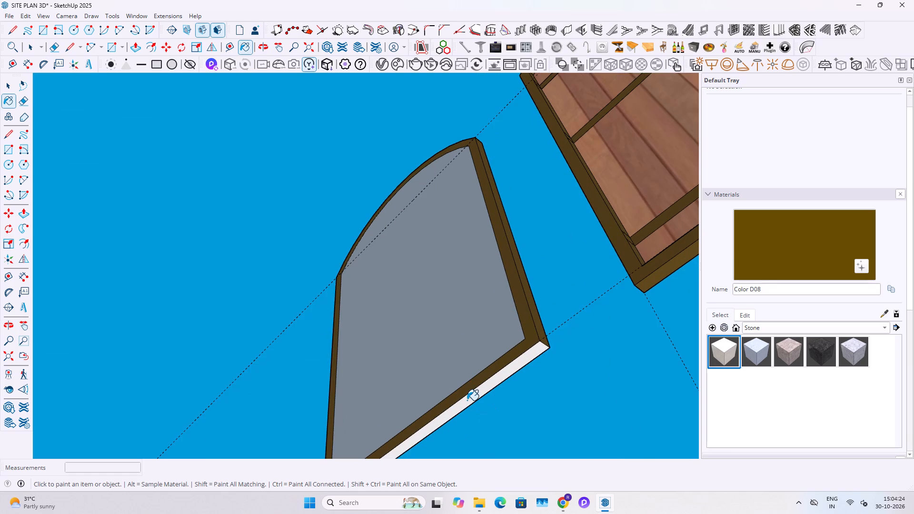
{"action": "left_click", "coordinate": [467, 400]}
{"action": "key", "text": "space"}
Paint the inner curved underside of the new frame's arch with Color D08.
{"action": "scroll", "coordinate": [415, 320], "scroll_direction": "down", "scroll_amount": 4}
{"action": "middle_click_drag", "start_coordinate": [394, 337], "coordinate": [507, 513]}
{"action": "middle_click_drag", "start_coordinate": [388, 382], "coordinate": [572, 503]}
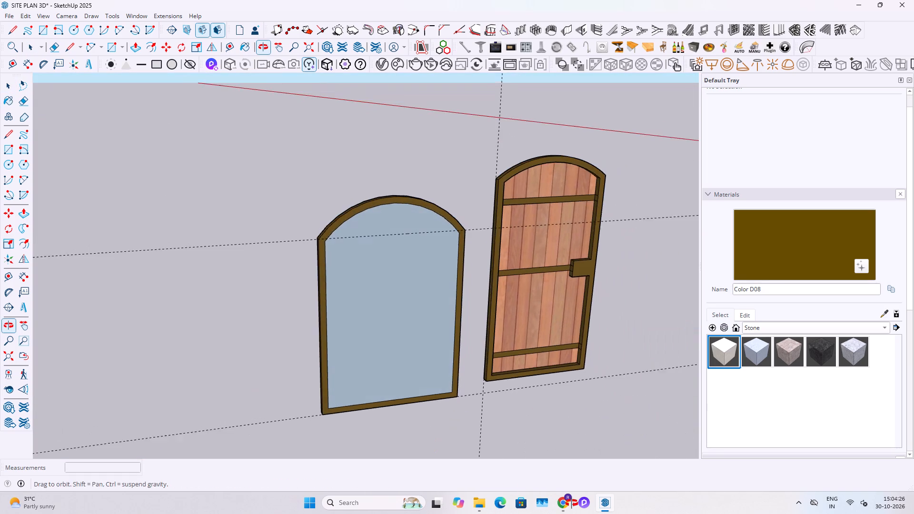
{"action": "middle_click_drag", "start_coordinate": [572, 503], "coordinate": [572, 503]}
{"action": "scroll", "coordinate": [441, 401], "scroll_direction": "up", "scroll_amount": 7}
{"action": "middle_click_drag", "start_coordinate": [423, 386], "coordinate": [799, 381]}
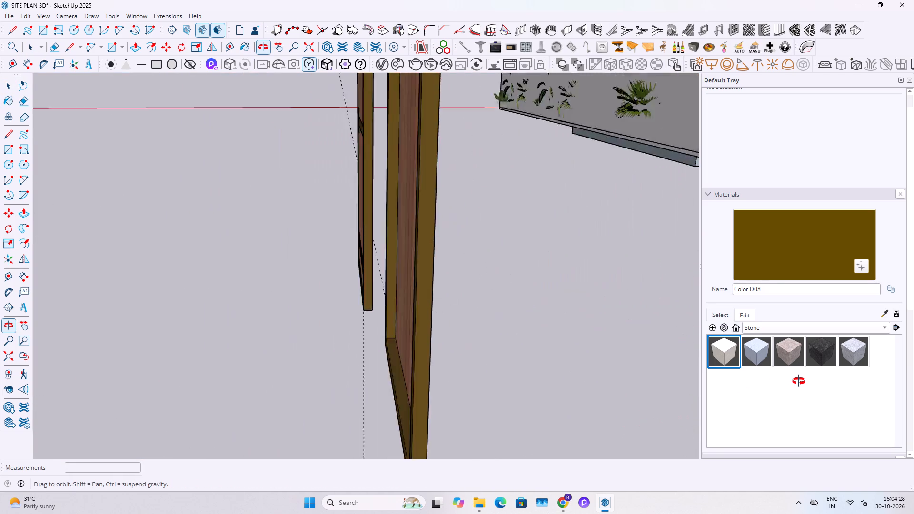
{"action": "middle_click_drag", "start_coordinate": [799, 381], "coordinate": [800, 383]}
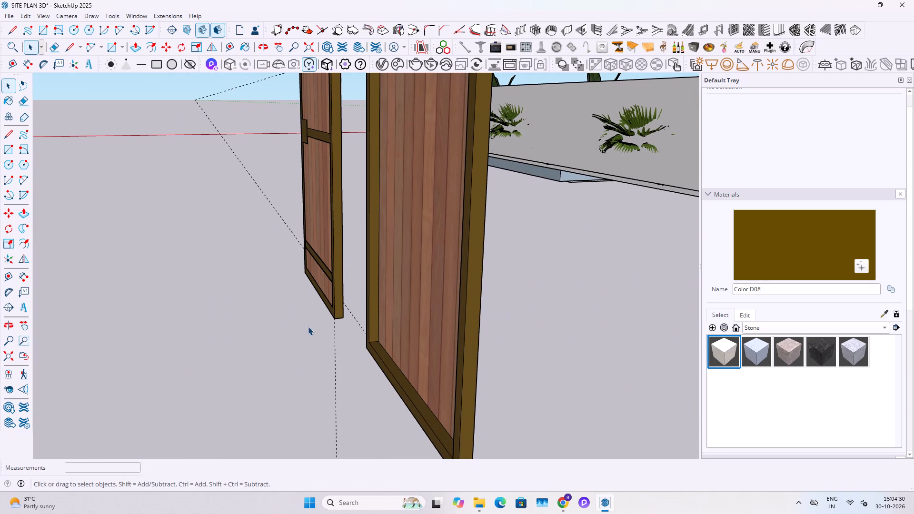
{"action": "scroll", "coordinate": [417, 307], "scroll_direction": "down", "scroll_amount": 8}
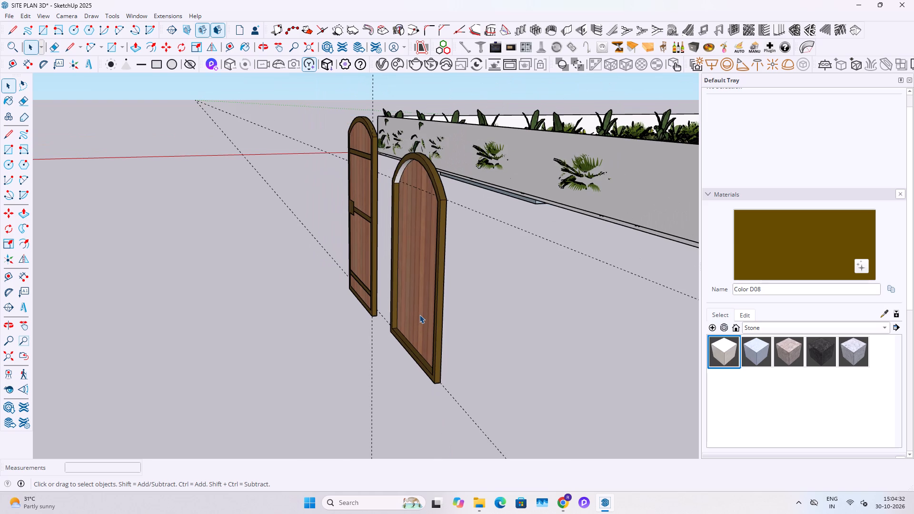
{"action": "scroll", "coordinate": [413, 183], "scroll_direction": "up", "scroll_amount": 4}
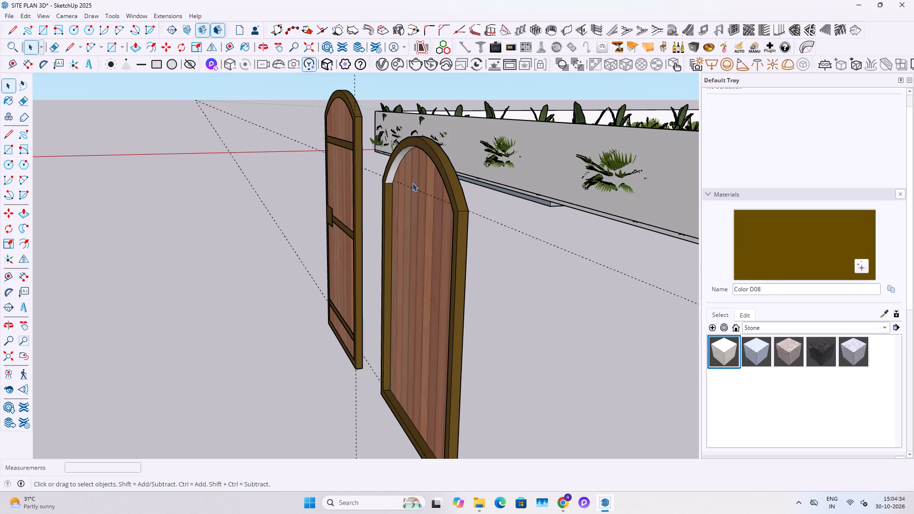
{"action": "scroll", "coordinate": [364, 125], "scroll_direction": "up", "scroll_amount": 6}
{"action": "scroll", "coordinate": [358, 159], "scroll_direction": "down", "scroll_amount": 7}
{"action": "middle_click_drag", "start_coordinate": [399, 278], "coordinate": [427, 231]}
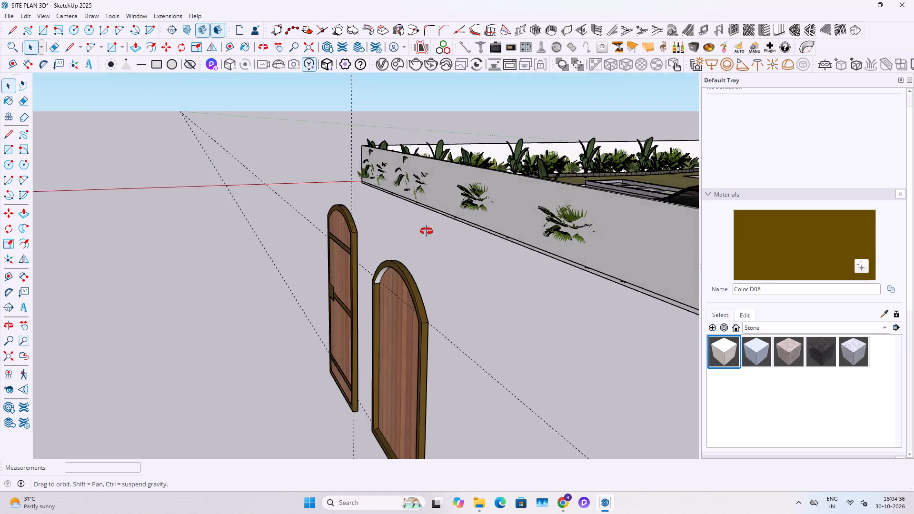
{"action": "middle_click_drag", "start_coordinate": [427, 231], "coordinate": [439, 198]}
{"action": "scroll", "coordinate": [389, 253], "scroll_direction": "up", "scroll_amount": 7}
{"action": "scroll", "coordinate": [384, 292], "scroll_direction": "down", "scroll_amount": 6}
{"action": "scroll", "coordinate": [380, 381], "scroll_direction": "down", "scroll_amount": 2}
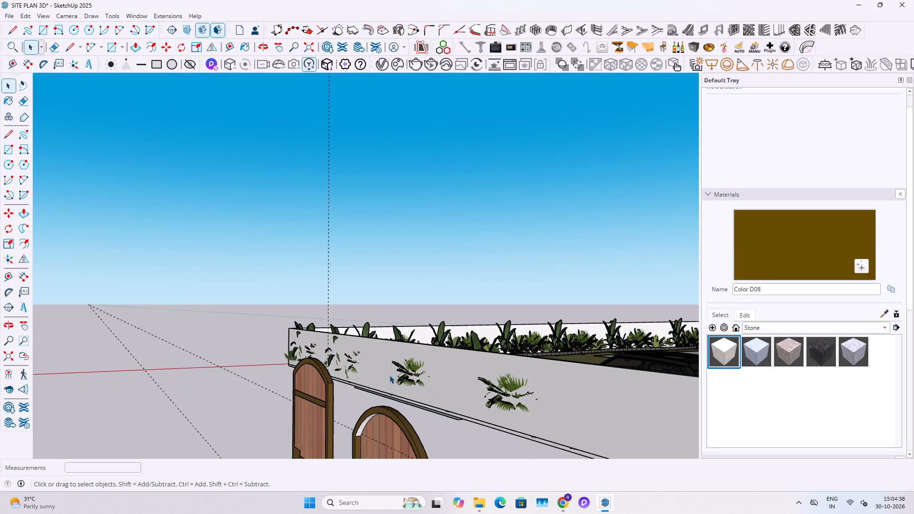
{"action": "middle_click_drag", "start_coordinate": [397, 370], "coordinate": [406, 358], "text": "shift"}
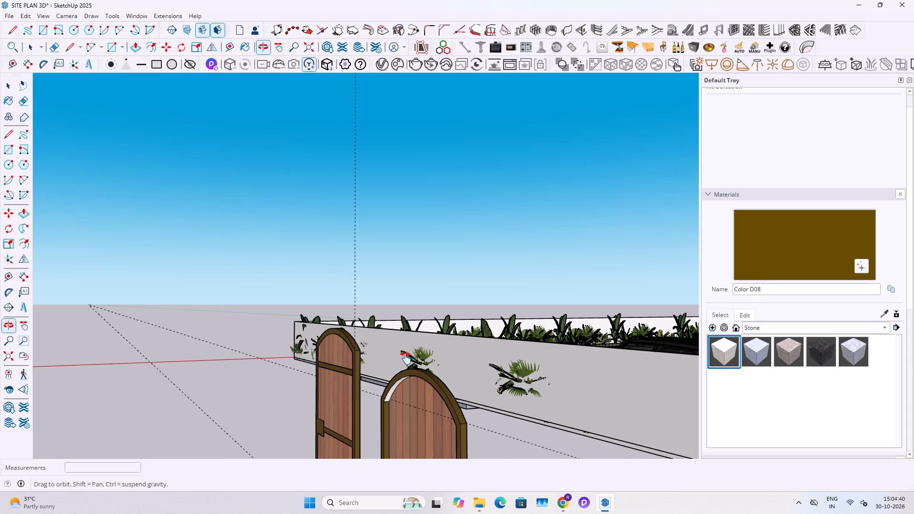
{"action": "middle_click_drag", "start_coordinate": [406, 358], "coordinate": [411, 312], "text": "shift"}
{"action": "scroll", "coordinate": [387, 249], "scroll_direction": "up", "scroll_amount": 4}
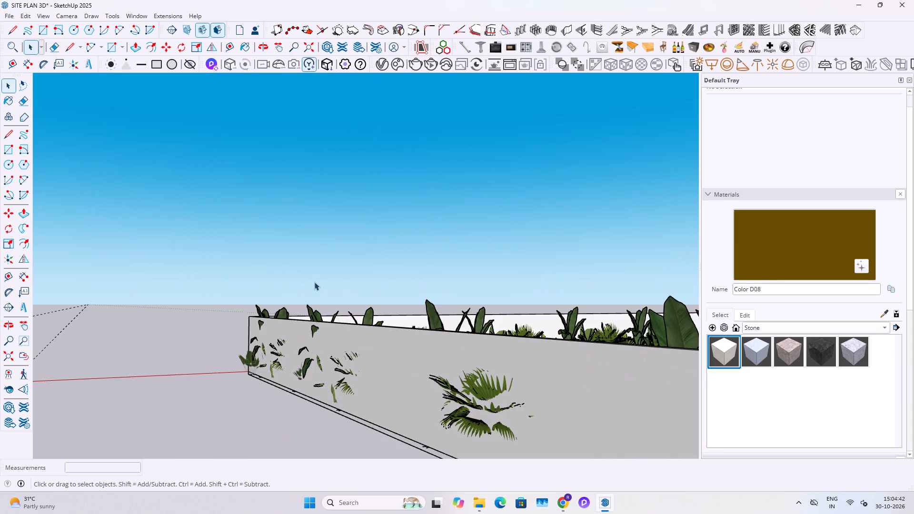
{"action": "scroll", "coordinate": [314, 282], "scroll_direction": "down", "scroll_amount": 4}
{"action": "scroll", "coordinate": [282, 335], "scroll_direction": "up", "scroll_amount": 4}
{"action": "middle_click_drag", "start_coordinate": [291, 320], "coordinate": [298, 286]}
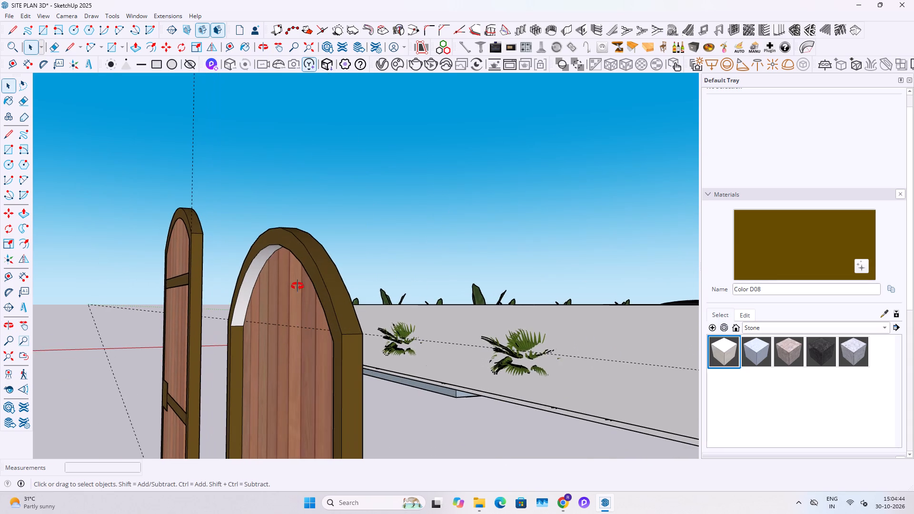
{"action": "middle_click_drag", "start_coordinate": [298, 286], "coordinate": [298, 273]}
{"action": "left_click", "coordinate": [768, 246]}
{"action": "left_click", "coordinate": [256, 261]}
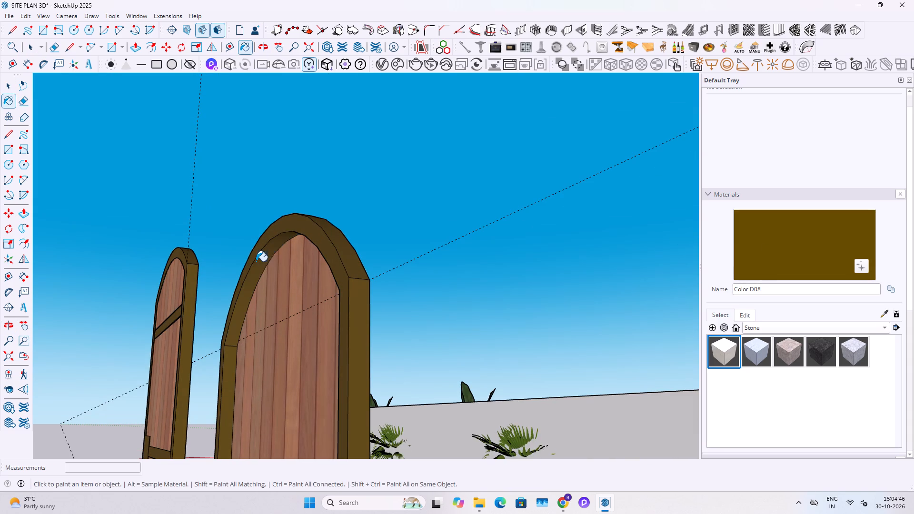
{"action": "key", "text": "space"}
Place a guide 1' below the arch's springing edge on the new frame's inner side.
{"action": "scroll", "coordinate": [257, 262], "scroll_direction": "down", "scroll_amount": 6}
{"action": "scroll", "coordinate": [239, 317], "scroll_direction": "up", "scroll_amount": 7}
{"action": "key", "text": "t"}
{"action": "scroll", "coordinate": [239, 317], "scroll_direction": "up", "scroll_amount": 2}
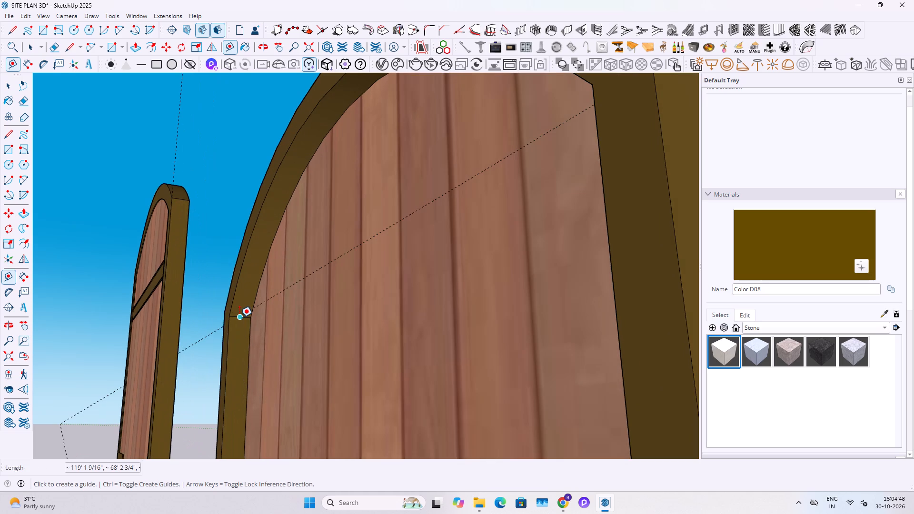
{"action": "left_click", "coordinate": [239, 317]}
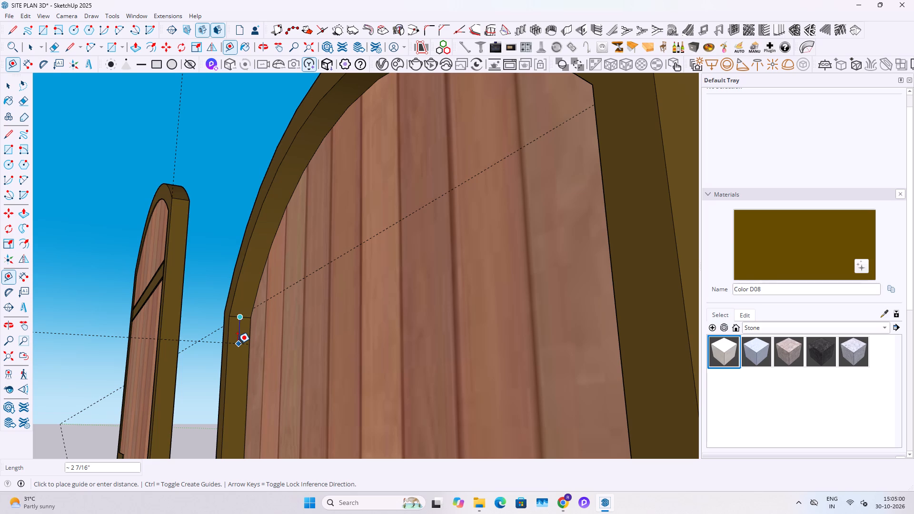
{"action": "type", "text": "1'"}
{"action": "key", "text": "Return"}
{"action": "scroll", "coordinate": [237, 347], "scroll_direction": "down", "scroll_amount": 4}
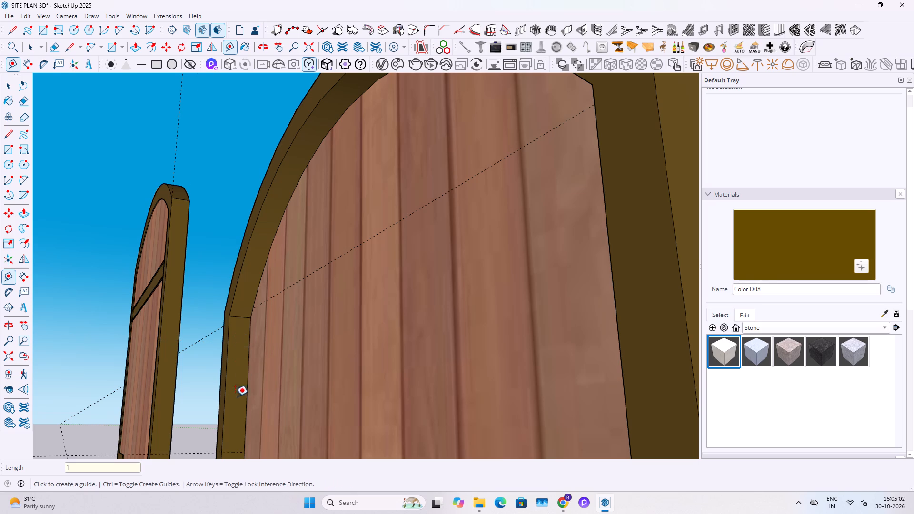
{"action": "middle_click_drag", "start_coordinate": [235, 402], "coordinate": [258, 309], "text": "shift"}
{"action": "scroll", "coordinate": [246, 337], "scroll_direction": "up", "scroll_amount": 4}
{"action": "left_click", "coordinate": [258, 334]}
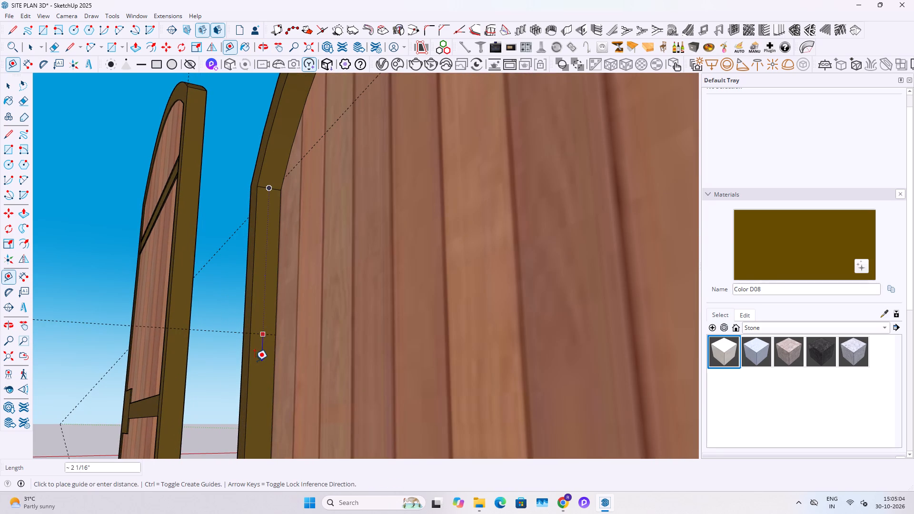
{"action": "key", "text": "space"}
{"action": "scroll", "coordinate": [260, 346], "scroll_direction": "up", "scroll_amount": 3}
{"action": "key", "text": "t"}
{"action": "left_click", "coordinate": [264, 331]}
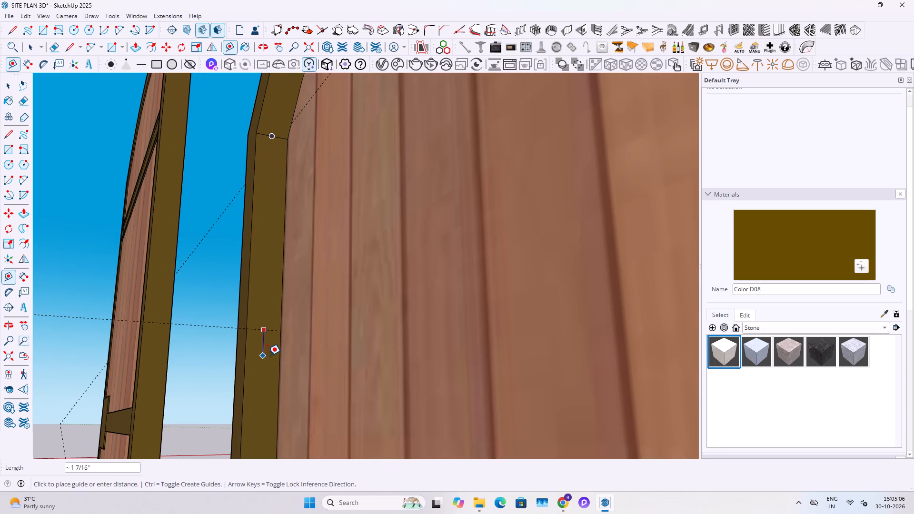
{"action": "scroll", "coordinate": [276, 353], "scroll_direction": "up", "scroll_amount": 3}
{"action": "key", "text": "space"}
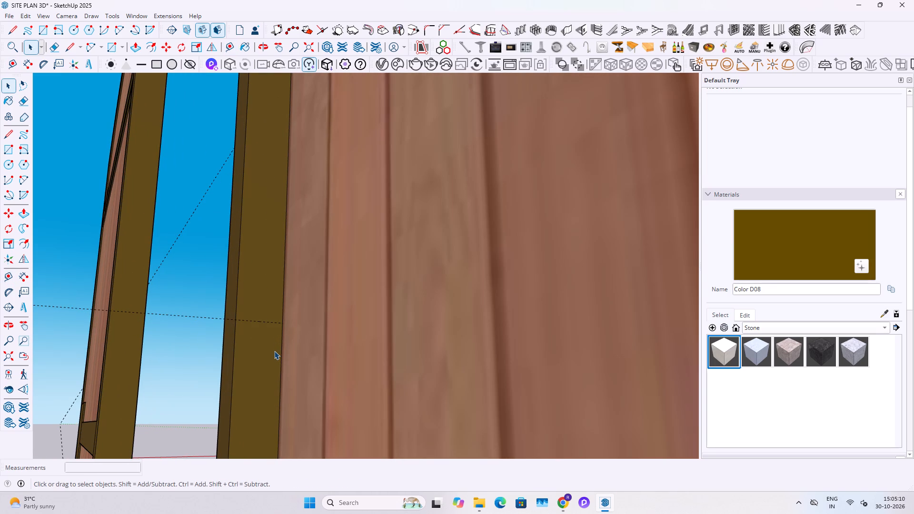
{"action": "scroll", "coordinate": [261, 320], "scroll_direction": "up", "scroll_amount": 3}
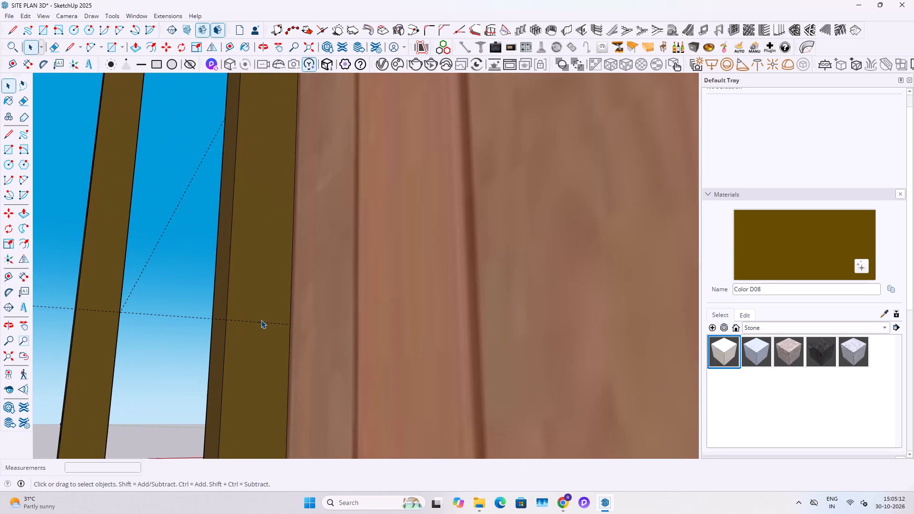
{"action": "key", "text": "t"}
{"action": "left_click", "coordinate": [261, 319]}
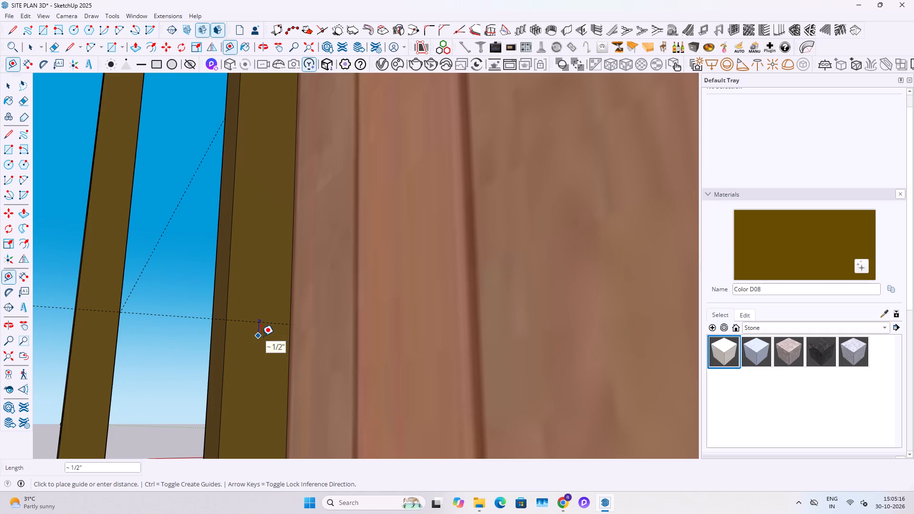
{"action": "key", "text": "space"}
Place a guide 2" below the upper crossbar guide on the new frame's inner side.
{"action": "key", "text": "t"}
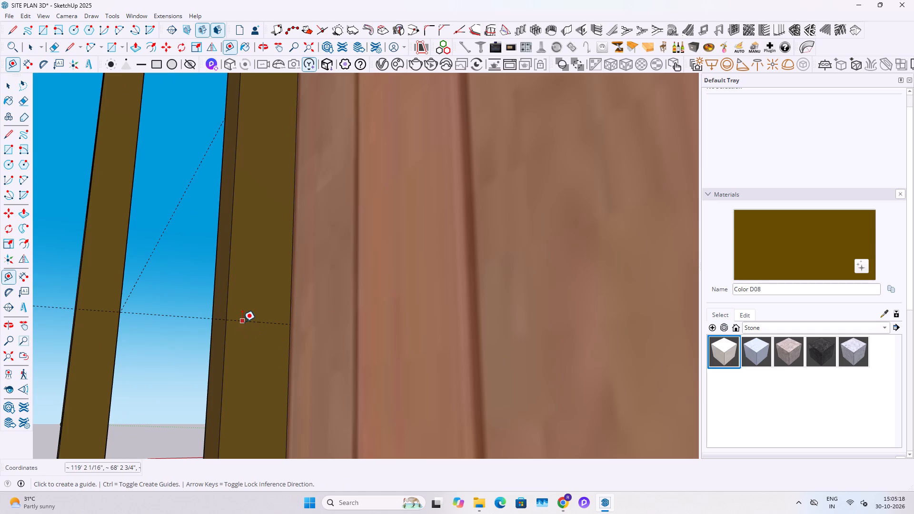
{"action": "left_click", "coordinate": [242, 321]}
{"action": "type", "text": "2\""}
{"action": "key", "text": "Return"}
{"action": "key", "text": "space"}
Draw a 2" by 2" rectangle between the two upper guides on the new frame's inner side face.
{"action": "key", "text": "r"}
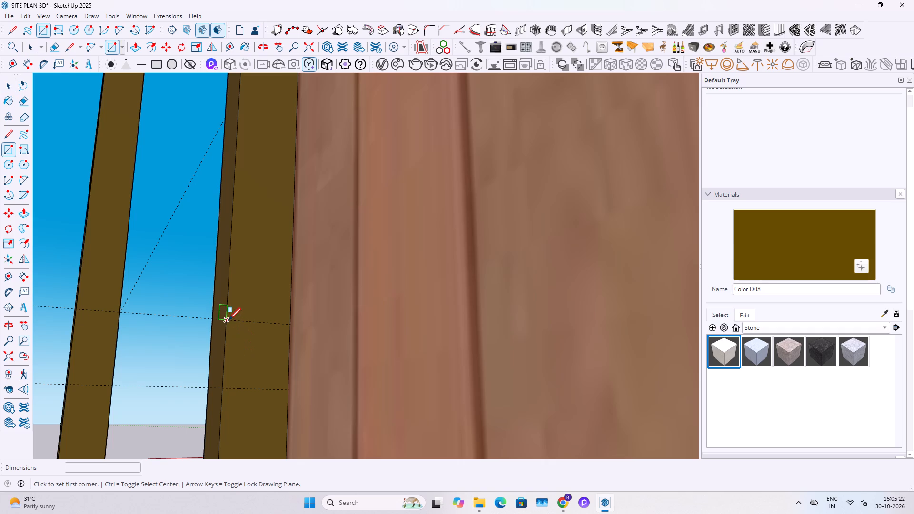
{"action": "left_click", "coordinate": [228, 321]}
{"action": "left_click", "coordinate": [286, 389]}
{"action": "key", "text": "space"}
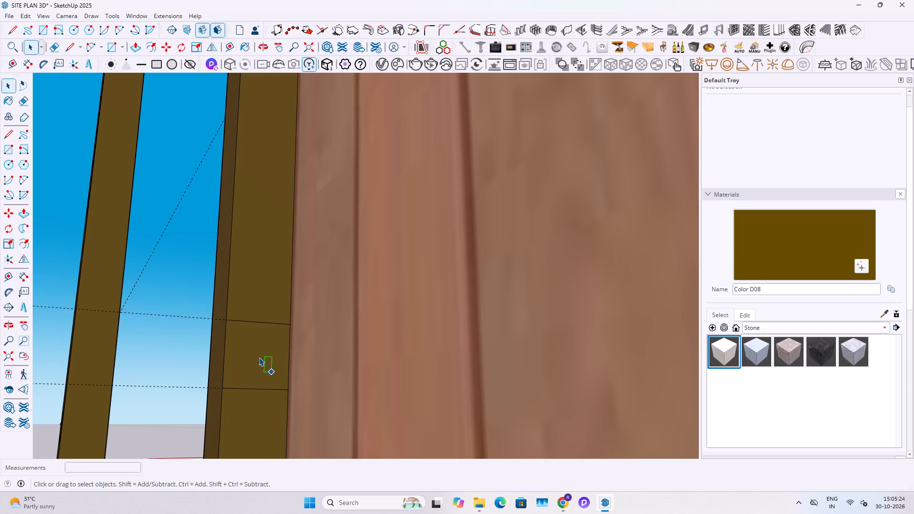
Extrude the upper square profile 3' 8" across to the frame's opposite inner side as the upper crossbar.
{"action": "left_click", "coordinate": [259, 357]}
{"action": "scroll", "coordinate": [256, 357], "scroll_direction": "down", "scroll_amount": 5}
{"action": "key", "text": "p"}
{"action": "left_click", "coordinate": [252, 359]}
{"action": "scroll", "coordinate": [284, 370], "scroll_direction": "down", "scroll_amount": 4}
{"action": "middle_click_drag", "start_coordinate": [327, 358], "coordinate": [490, 371]}
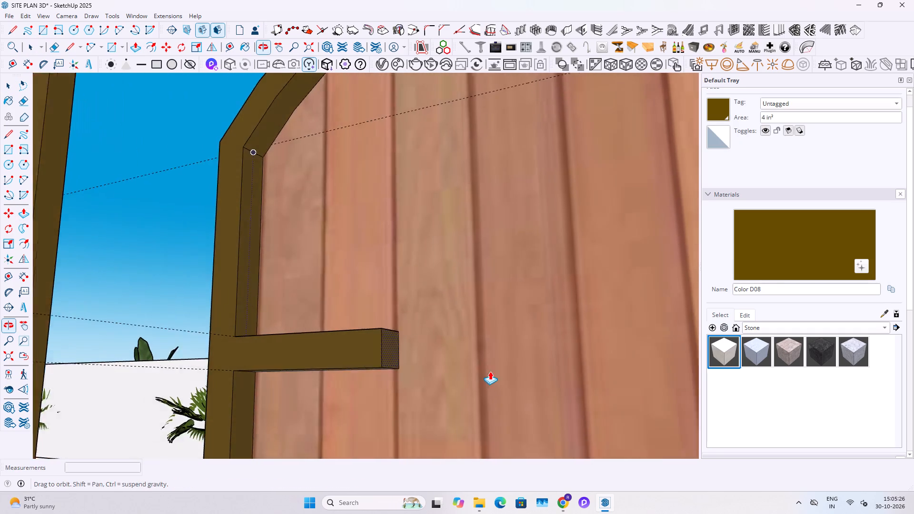
{"action": "middle_click_drag", "start_coordinate": [490, 371], "coordinate": [488, 371]}
{"action": "scroll", "coordinate": [454, 365], "scroll_direction": "down", "scroll_amount": 19}
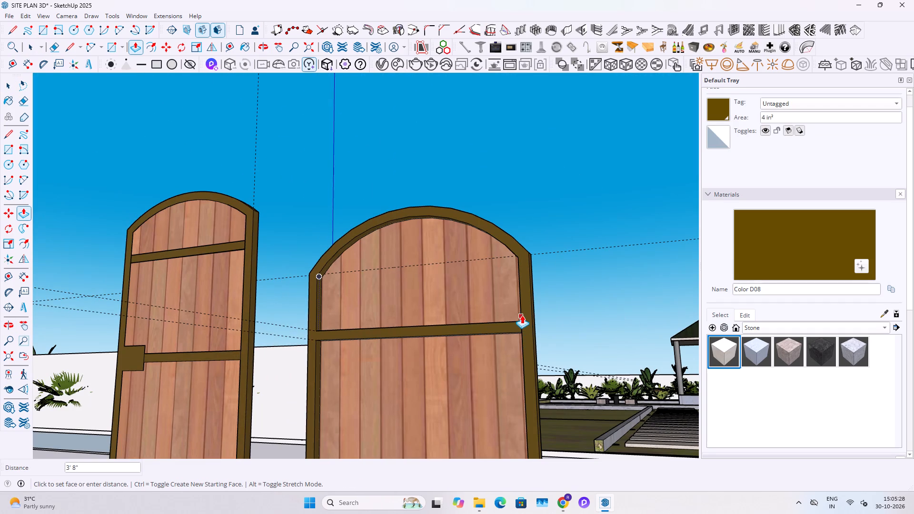
{"action": "left_click", "coordinate": [522, 314]}
{"action": "key", "text": "space"}
Place a guide 1' above the bottom rail's inner edge on the new frame's inner side.
{"action": "middle_click_drag", "start_coordinate": [375, 340], "coordinate": [278, 297]}
{"action": "scroll", "coordinate": [350, 340], "scroll_direction": "down", "scroll_amount": 5, "text": "shift"}
{"action": "middle_click_drag", "start_coordinate": [381, 349], "coordinate": [372, 347], "text": "shift"}
{"action": "scroll", "coordinate": [357, 366], "scroll_direction": "up", "scroll_amount": 5}
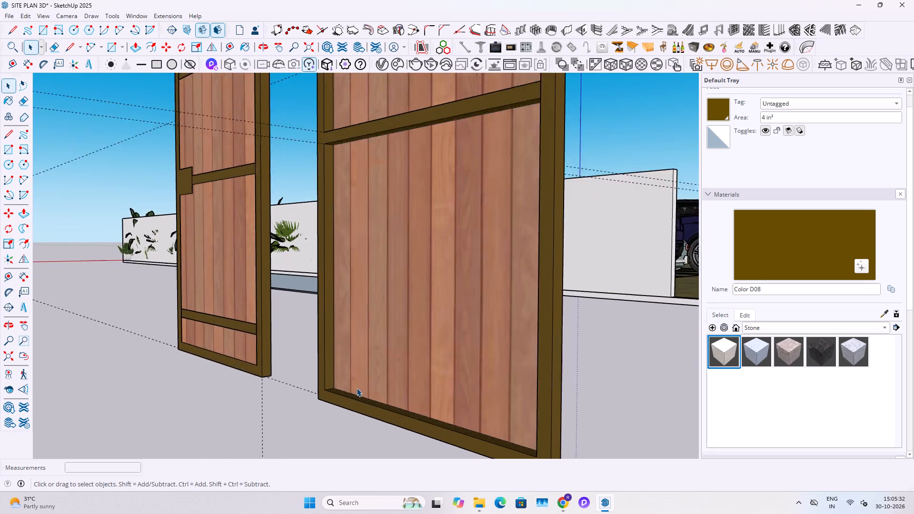
{"action": "scroll", "coordinate": [357, 388], "scroll_direction": "up", "scroll_amount": 9}
{"action": "key", "text": "t"}
{"action": "scroll", "coordinate": [318, 388], "scroll_direction": "up", "scroll_amount": 3}
{"action": "left_click", "coordinate": [318, 388]}
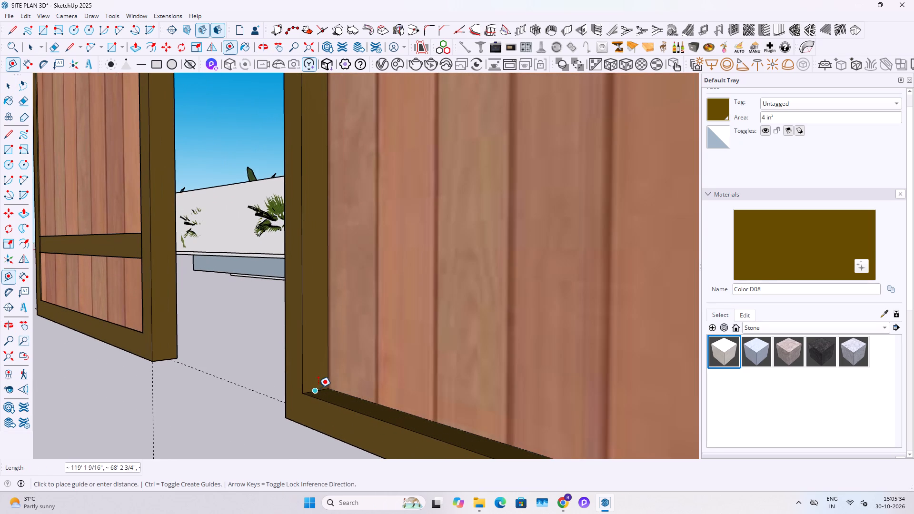
{"action": "key", "text": "1"}
{"action": "key", "text": "apostrophe"}
{"action": "key", "text": "Return"}
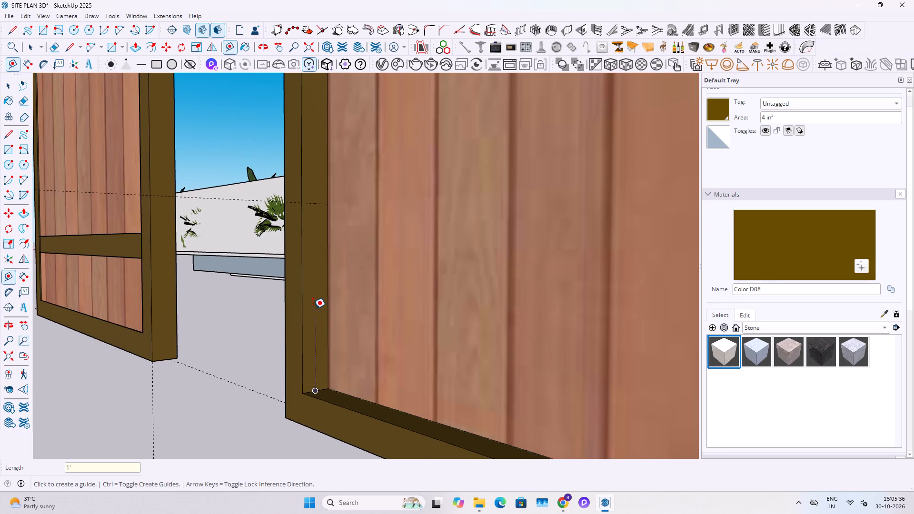
{"action": "key", "text": "space"}
Place a guide 2" below the lower crossbar guide on the new frame's inner side.
{"action": "scroll", "coordinate": [316, 204], "scroll_direction": "up", "scroll_amount": 5}
{"action": "key", "text": "t"}
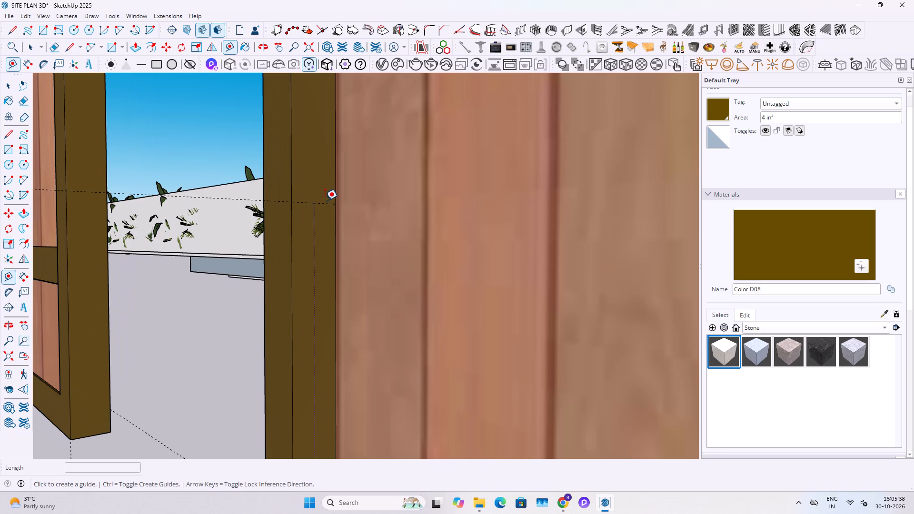
{"action": "left_click", "coordinate": [325, 200]}
{"action": "key", "text": "space"}
{"action": "scroll", "coordinate": [322, 203], "scroll_direction": "up", "scroll_amount": 3}
{"action": "key", "text": "t"}
{"action": "left_click", "coordinate": [326, 203]}
{"action": "type", "text": "2\""}
{"action": "key", "text": "Return"}
{"action": "key", "text": "space"}
Draw a rectangle between the two lower guides across the depth of the new frame's inner side face.
{"action": "key", "text": "r"}
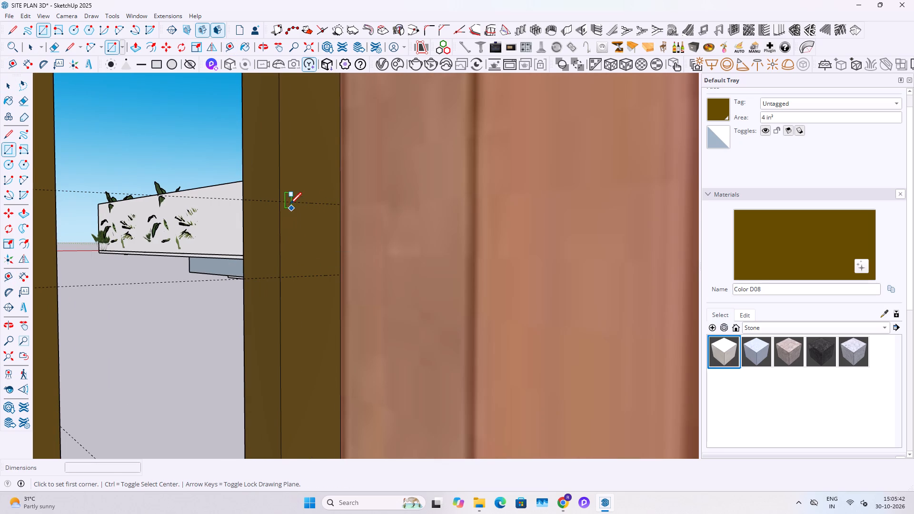
{"action": "left_click", "coordinate": [280, 203]}
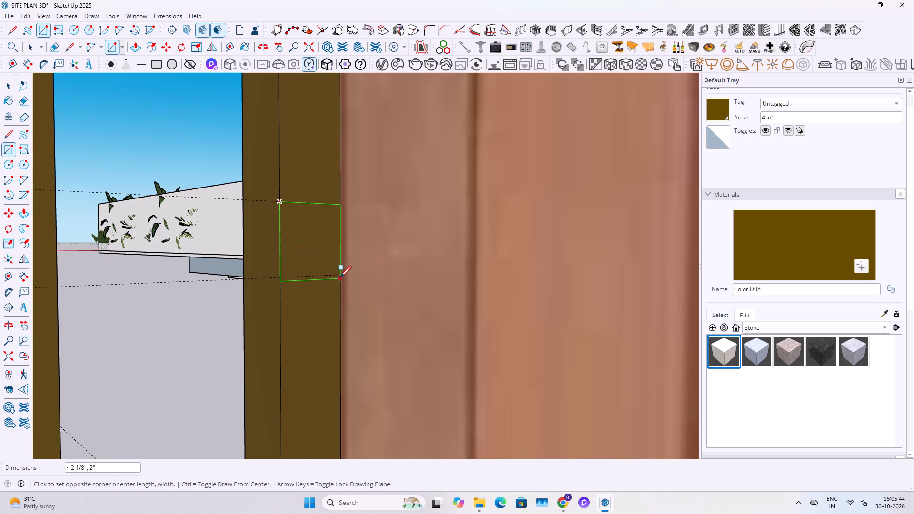
{"action": "left_click", "coordinate": [341, 277]}
{"action": "key", "text": "space"}
Extrude the lower rectangle 3' 8" across to the frame's opposite inner side as the lower crossbar.
{"action": "left_click", "coordinate": [316, 260]}
{"action": "scroll", "coordinate": [312, 259], "scroll_direction": "down", "scroll_amount": 6}
{"action": "key", "text": "p"}
{"action": "left_click", "coordinate": [312, 258]}
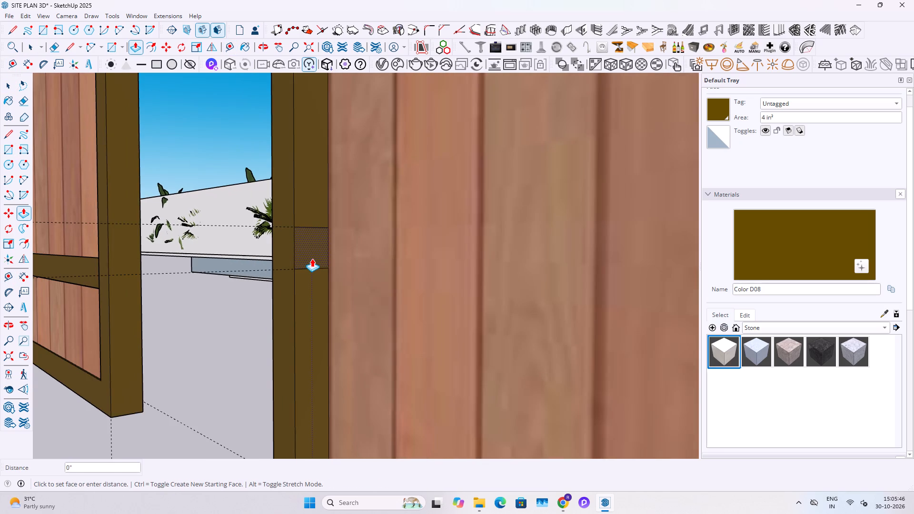
{"action": "scroll", "coordinate": [312, 258], "scroll_direction": "down", "scroll_amount": 12}
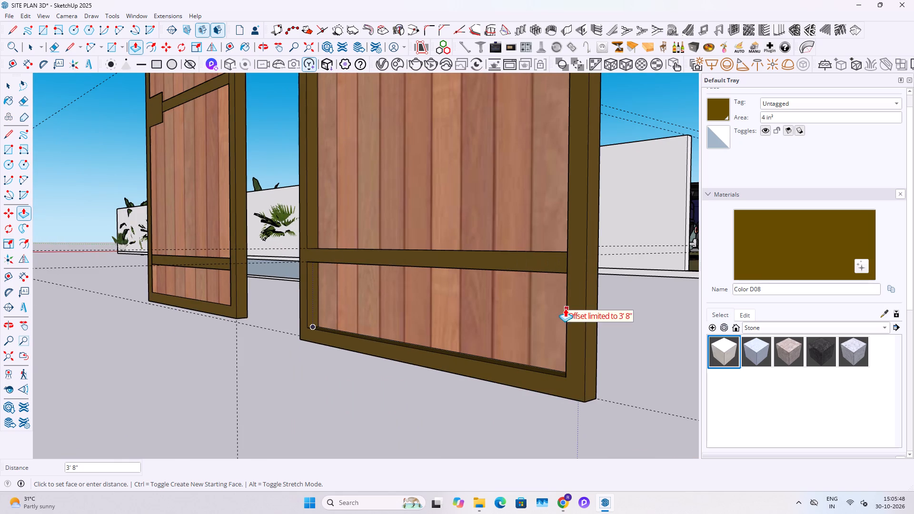
{"action": "left_click", "coordinate": [565, 308]}
{"action": "scroll", "coordinate": [472, 338], "scroll_direction": "down", "scroll_amount": 5}
{"action": "key", "text": "space"}
Measure the widths of the reference gate and the new gate for comparison.
{"action": "middle_click_drag", "start_coordinate": [381, 270], "coordinate": [392, 324]}
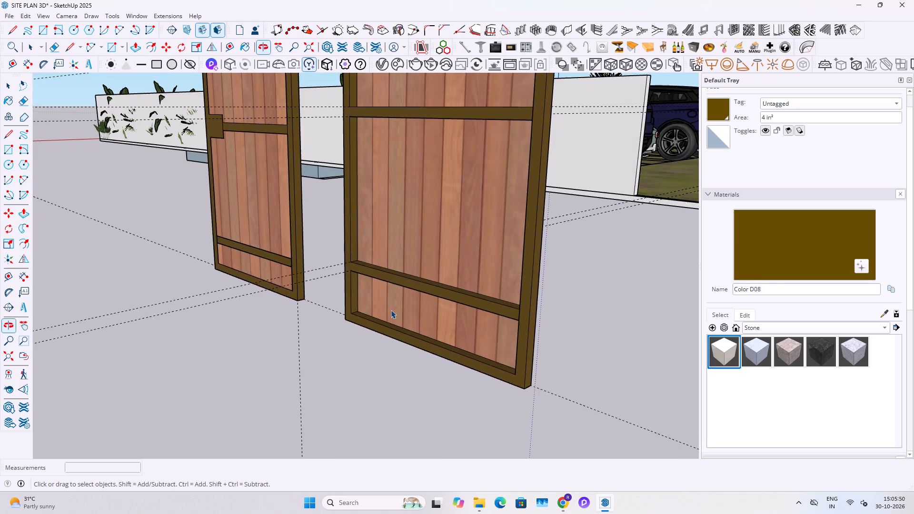
{"action": "scroll", "coordinate": [399, 254], "scroll_direction": "down", "scroll_amount": 5}
{"action": "middle_click_drag", "start_coordinate": [408, 228], "coordinate": [589, 270], "text": "shift"}
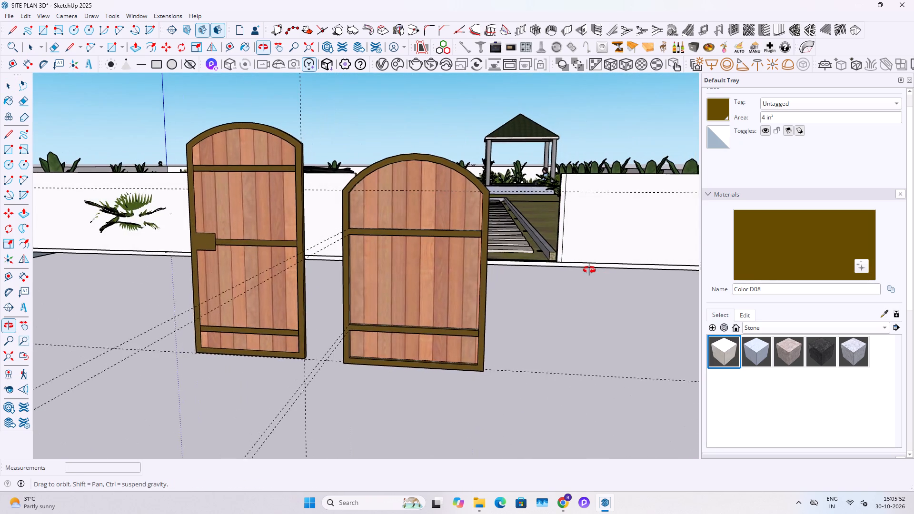
{"action": "middle_click_drag", "start_coordinate": [589, 270], "coordinate": [545, 258], "text": "shift"}
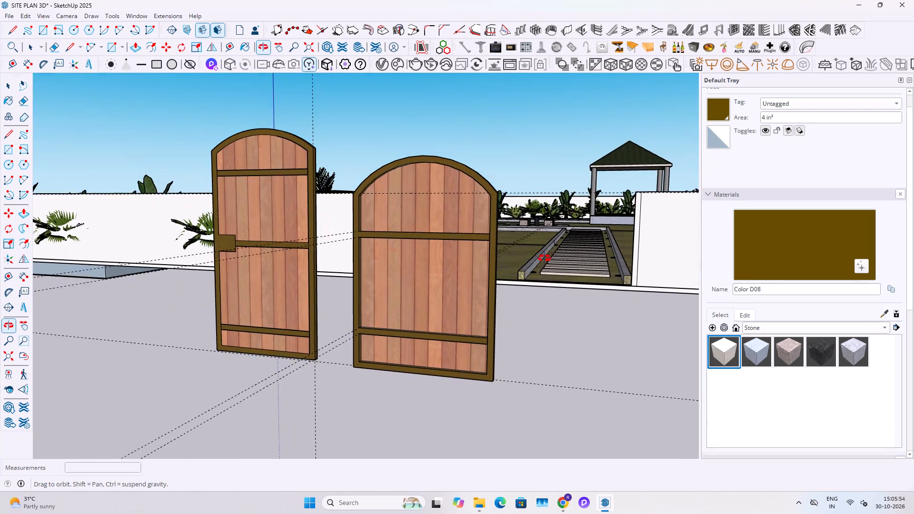
{"action": "middle_click_drag", "start_coordinate": [545, 258], "coordinate": [542, 267], "text": "shift"}
{"action": "key", "text": "t"}
{"action": "scroll", "coordinate": [350, 278], "scroll_direction": "up", "scroll_amount": 1}
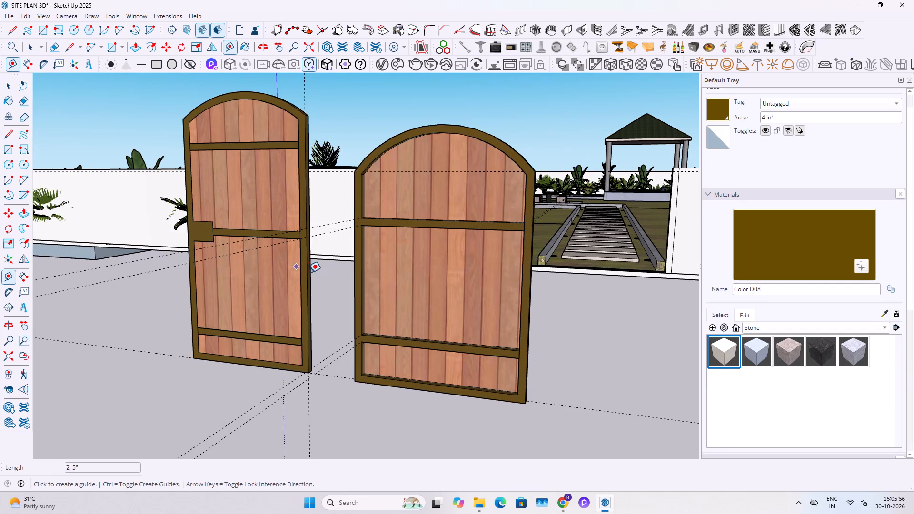
{"action": "left_click", "coordinate": [308, 273]}
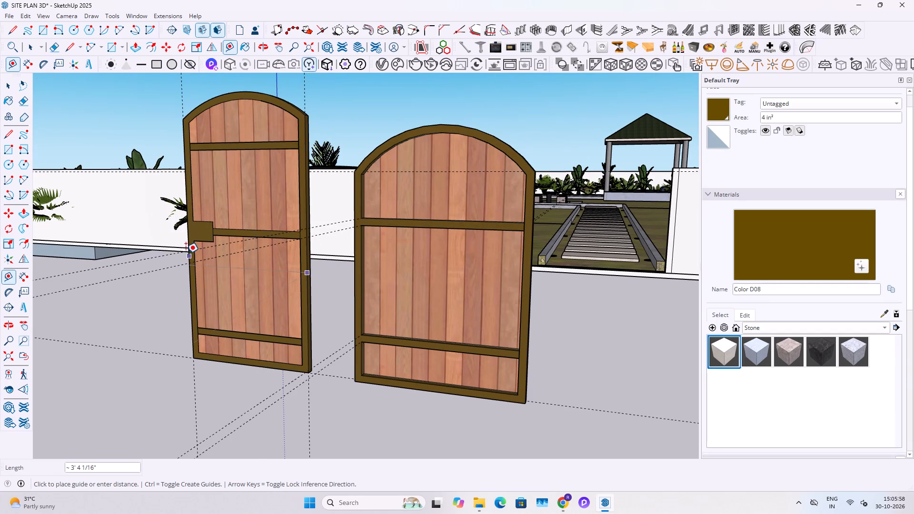
{"action": "key", "text": "space"}
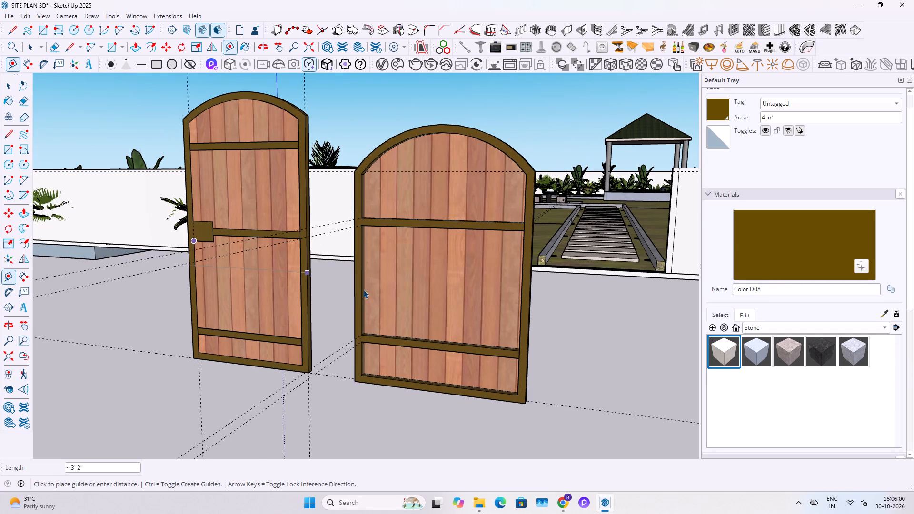
{"action": "key", "text": "t"}
{"action": "left_click", "coordinate": [354, 287]}
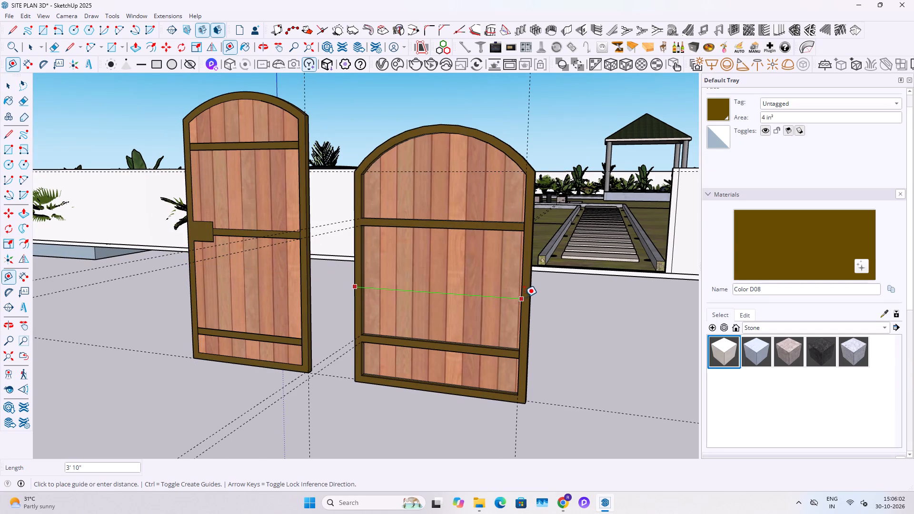
{"action": "key", "text": "space"}
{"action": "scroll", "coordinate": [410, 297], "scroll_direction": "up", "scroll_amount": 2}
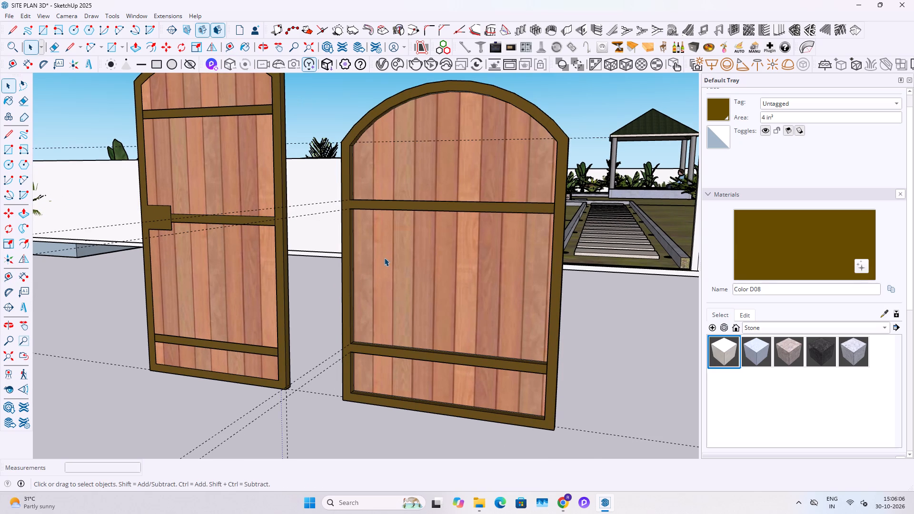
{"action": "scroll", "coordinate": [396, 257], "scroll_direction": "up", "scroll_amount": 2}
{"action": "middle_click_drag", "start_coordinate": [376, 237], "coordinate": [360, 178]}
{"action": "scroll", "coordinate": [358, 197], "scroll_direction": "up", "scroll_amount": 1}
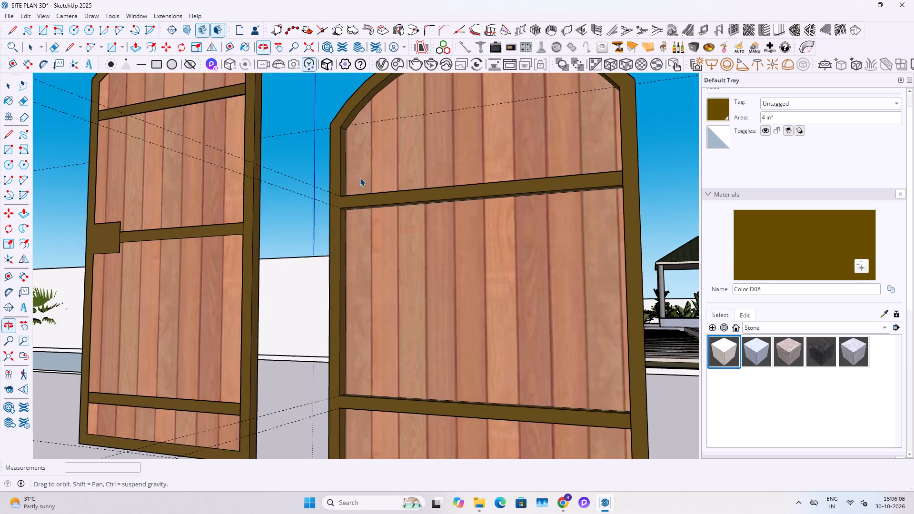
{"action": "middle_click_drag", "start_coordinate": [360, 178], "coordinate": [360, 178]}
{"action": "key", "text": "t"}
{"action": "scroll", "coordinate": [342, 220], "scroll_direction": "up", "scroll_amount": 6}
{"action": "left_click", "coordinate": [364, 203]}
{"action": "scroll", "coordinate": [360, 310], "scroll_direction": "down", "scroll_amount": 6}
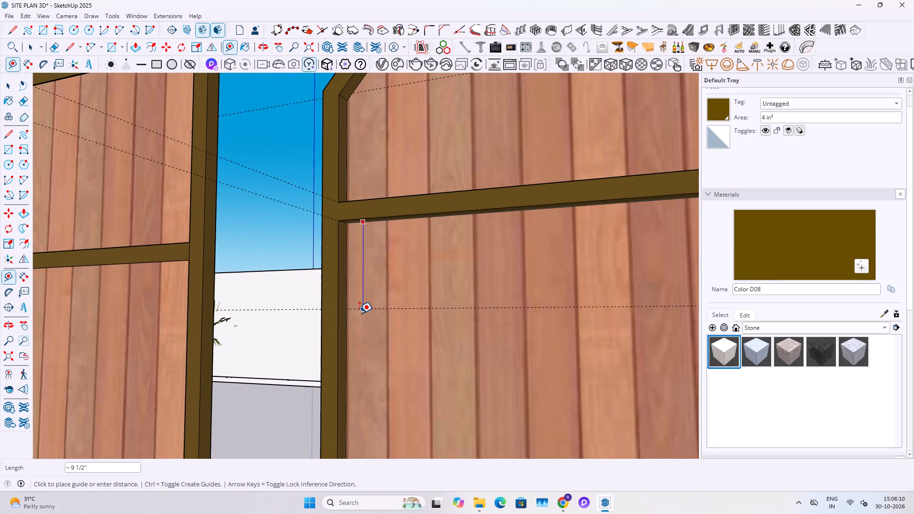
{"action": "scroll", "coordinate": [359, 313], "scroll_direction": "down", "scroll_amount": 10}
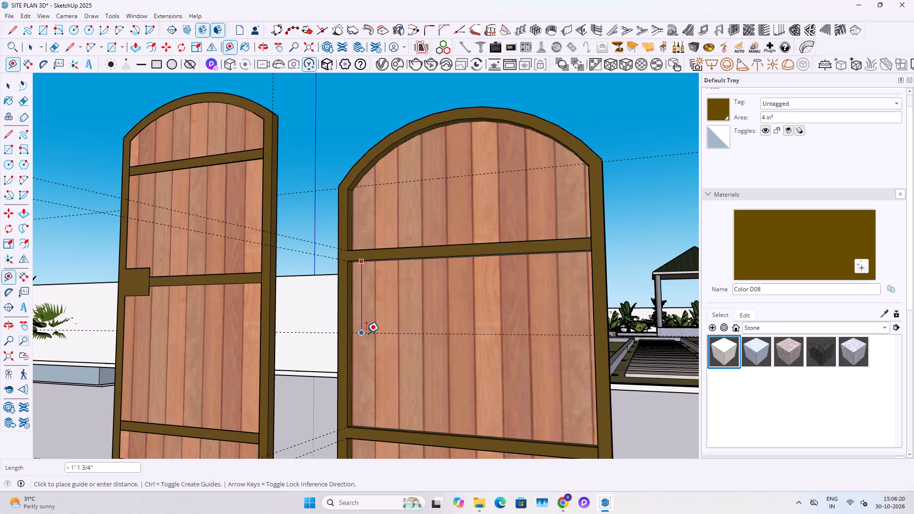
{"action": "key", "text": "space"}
Select the whole new gate with its frame and crossbars and scale it narrower along its width.
{"action": "scroll", "coordinate": [461, 263], "scroll_direction": "down", "scroll_amount": 6}
{"action": "triple_click", "coordinate": [427, 334]}
{"action": "left_click", "coordinate": [427, 334]}
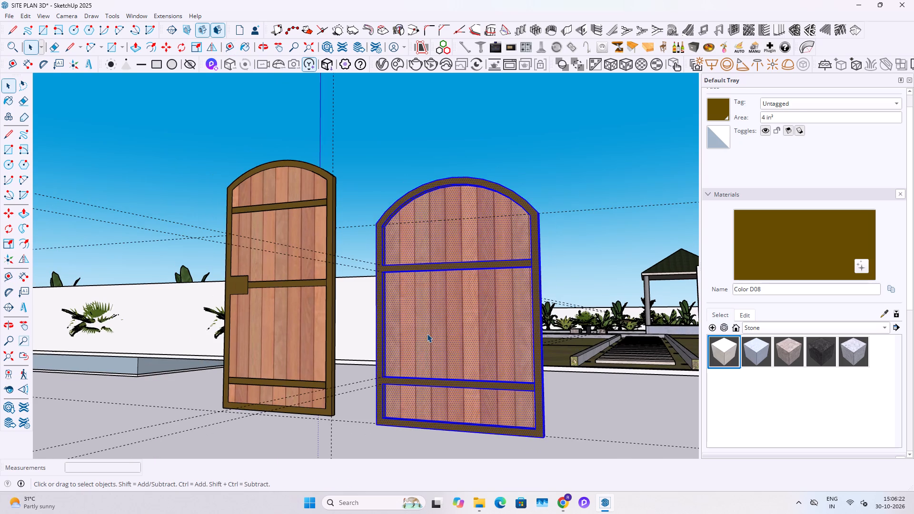
{"action": "middle_click_drag", "start_coordinate": [437, 326], "coordinate": [437, 393]}
{"action": "scroll", "coordinate": [443, 388], "scroll_direction": "down", "scroll_amount": 5}
{"action": "key", "text": "s"}
{"action": "scroll", "coordinate": [525, 386], "scroll_direction": "up", "scroll_amount": 6}
{"action": "middle_click_drag", "start_coordinate": [446, 351], "coordinate": [419, 396]}
{"action": "scroll", "coordinate": [465, 328], "scroll_direction": "up", "scroll_amount": 3}
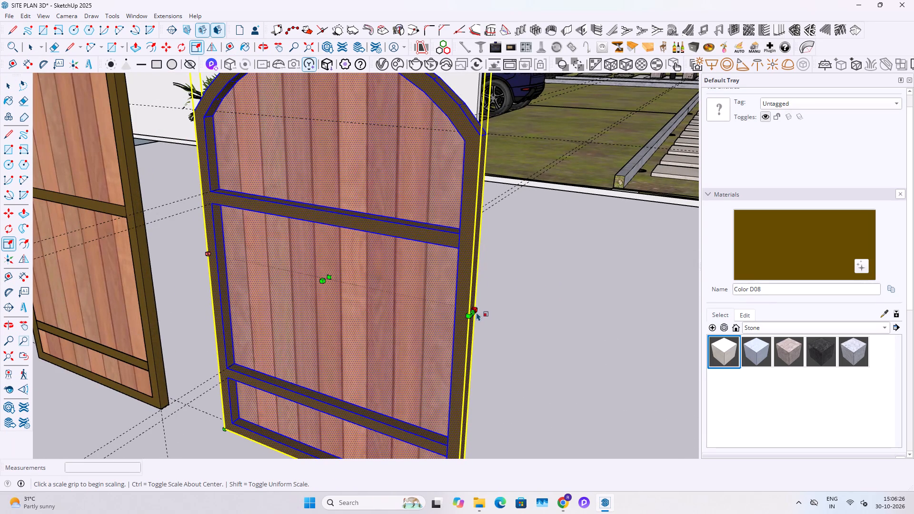
{"action": "left_click", "coordinate": [475, 310]}
{"action": "left_click", "coordinate": [396, 291]}
Scale the whole new gate vertically by about 1.14 so its top lines up with the reference gate's arch.
{"action": "scroll", "coordinate": [393, 297], "scroll_direction": "down", "scroll_amount": 2}
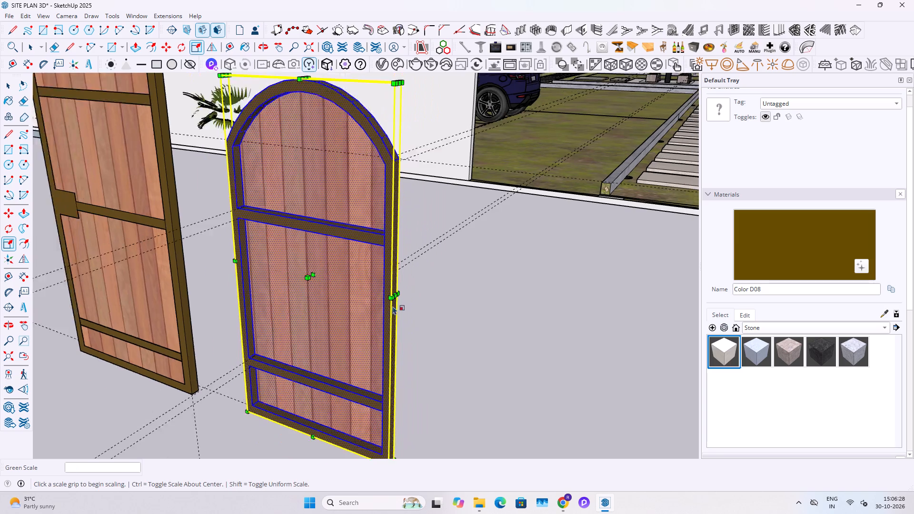
{"action": "scroll", "coordinate": [393, 306], "scroll_direction": "down", "scroll_amount": 6}
{"action": "scroll", "coordinate": [362, 213], "scroll_direction": "up", "scroll_amount": 3}
{"action": "middle_click_drag", "start_coordinate": [354, 217], "coordinate": [255, 257]}
{"action": "scroll", "coordinate": [301, 174], "scroll_direction": "up", "scroll_amount": 3}
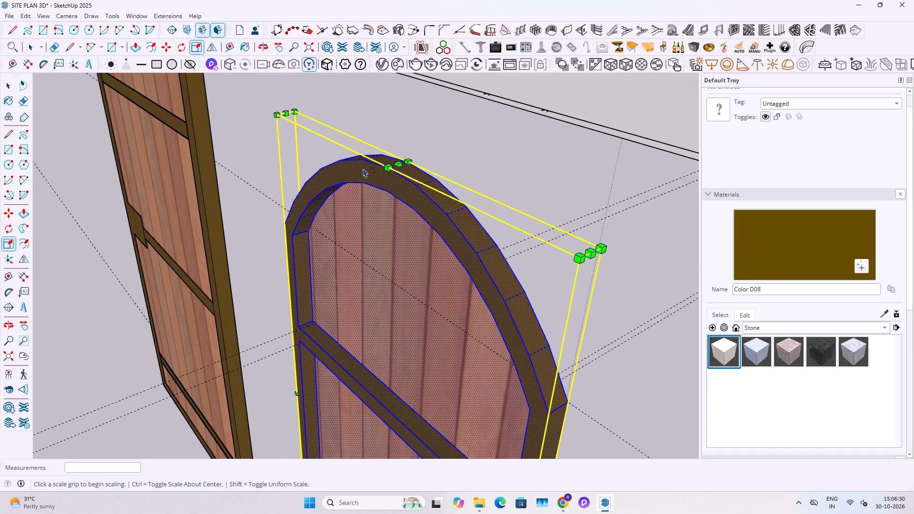
{"action": "left_click", "coordinate": [395, 161]}
{"action": "scroll", "coordinate": [397, 144], "scroll_direction": "down", "scroll_amount": 7}
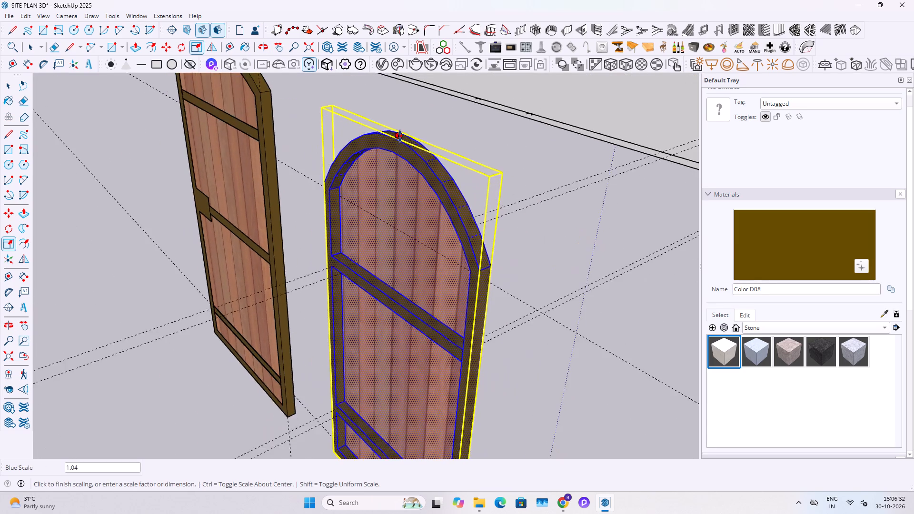
{"action": "scroll", "coordinate": [400, 136], "scroll_direction": "down", "scroll_amount": 13}
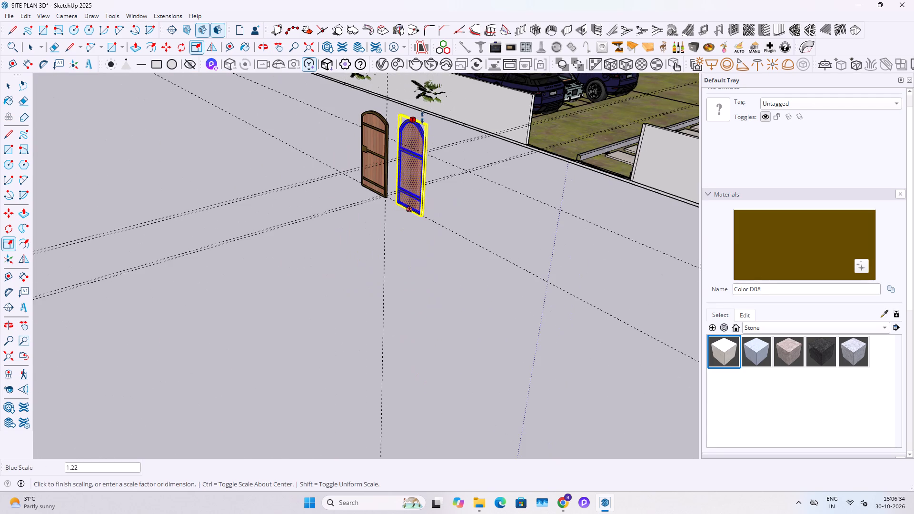
{"action": "scroll", "coordinate": [380, 119], "scroll_direction": "down", "scroll_amount": 6}
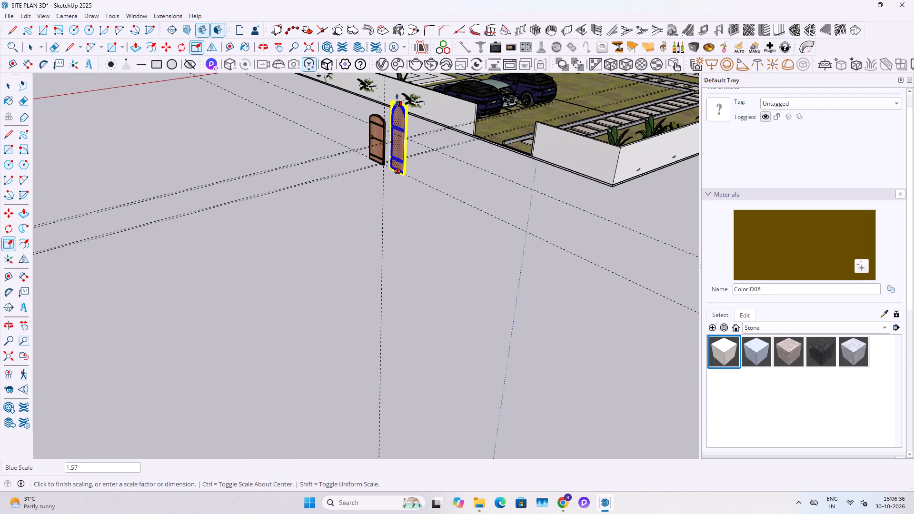
{"action": "scroll", "coordinate": [379, 110], "scroll_direction": "up", "scroll_amount": 3}
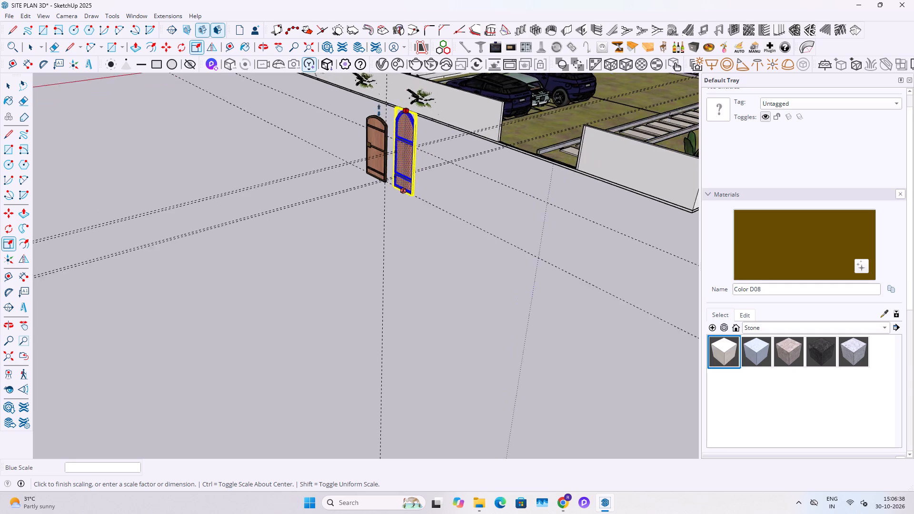
{"action": "scroll", "coordinate": [370, 116], "scroll_direction": "down", "scroll_amount": 1}
{"action": "scroll", "coordinate": [370, 118], "scroll_direction": "up", "scroll_amount": 14}
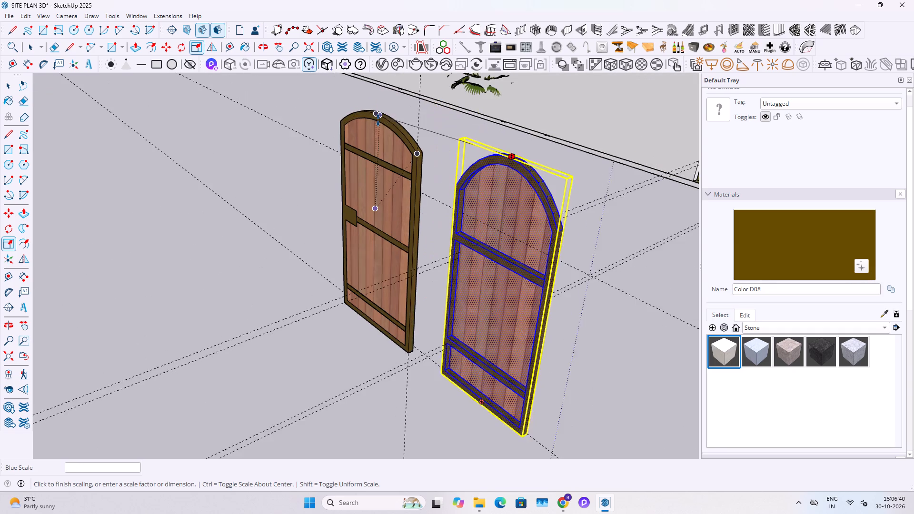
{"action": "left_click", "coordinate": [375, 116]}
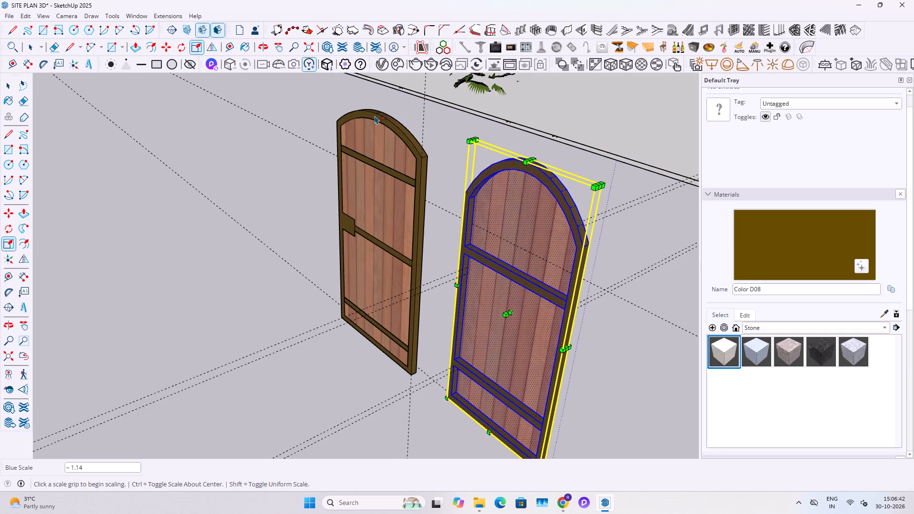
{"action": "key", "text": "space"}
Copy the top face of the new gate's lower crossbar about 1' 6" straight up between the frame sides.
{"action": "scroll", "coordinate": [427, 234], "scroll_direction": "down", "scroll_amount": 2}
{"action": "middle_click_drag", "start_coordinate": [457, 261], "coordinate": [622, 188]}
{"action": "scroll", "coordinate": [453, 278], "scroll_direction": "up", "scroll_amount": 7}
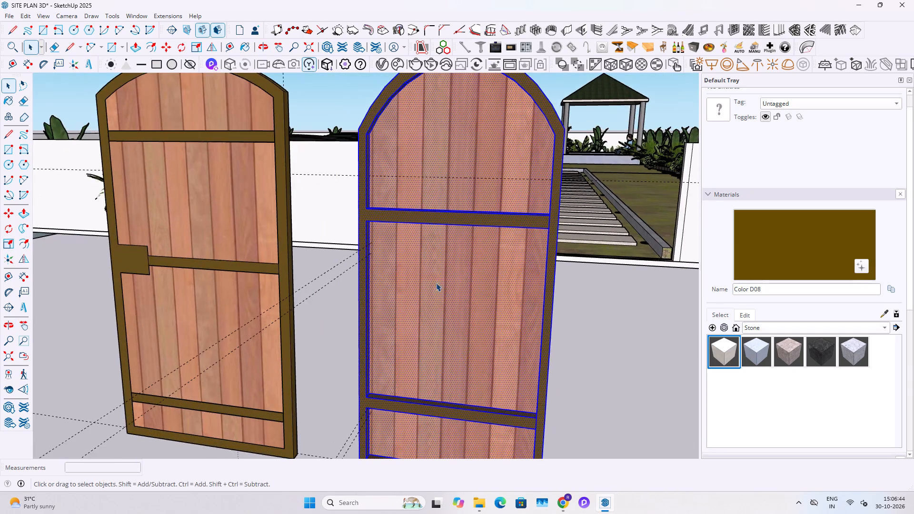
{"action": "middle_click_drag", "start_coordinate": [425, 280], "coordinate": [370, 261]}
{"action": "scroll", "coordinate": [388, 384], "scroll_direction": "up", "scroll_amount": 7}
{"action": "double_click", "coordinate": [372, 415]}
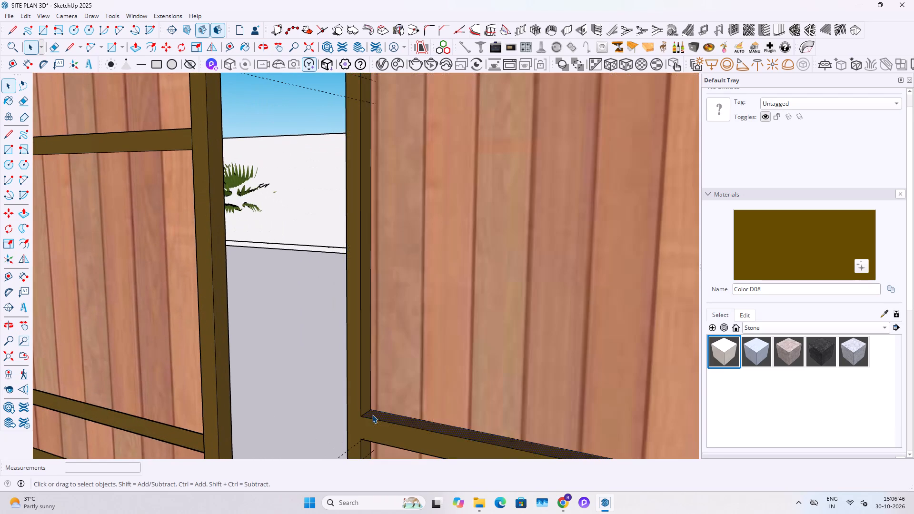
{"action": "key", "text": "m"}
{"action": "left_click", "coordinate": [364, 415]}
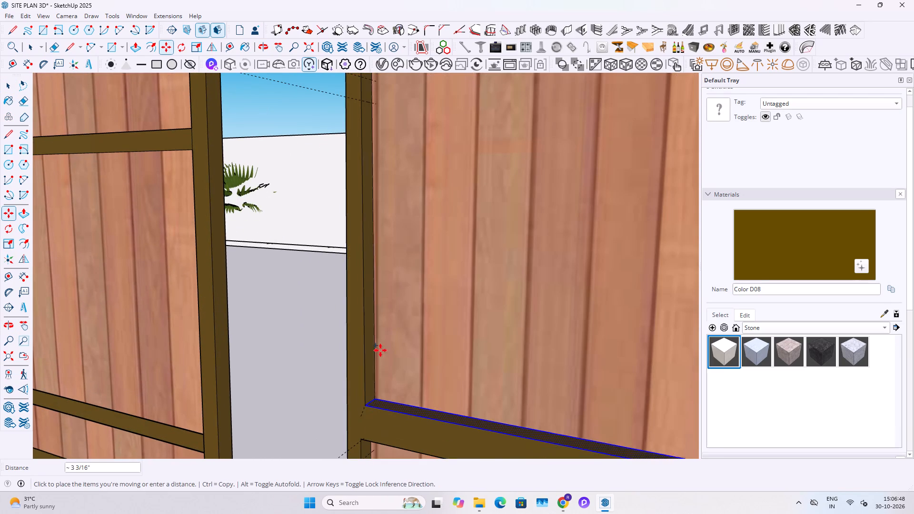
{"action": "scroll", "coordinate": [380, 340], "scroll_direction": "down", "scroll_amount": 8}
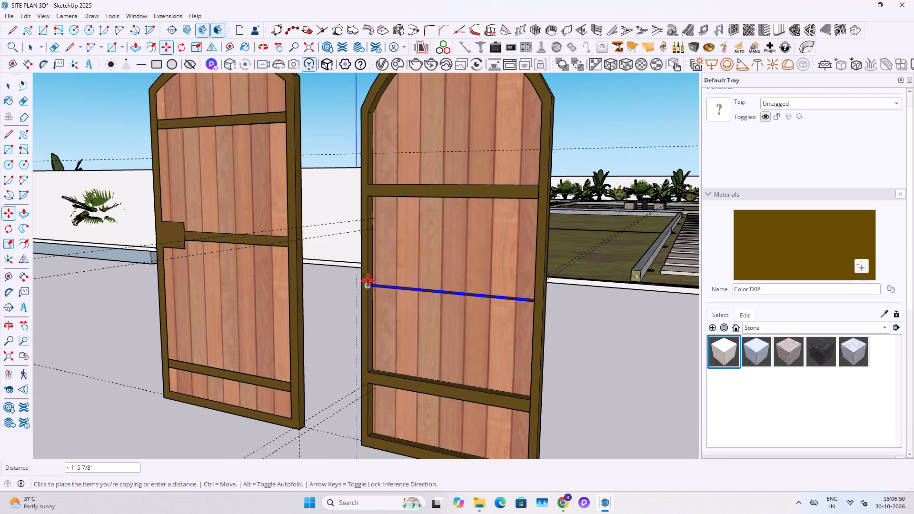
{"action": "left_click", "coordinate": [368, 280]}
{"action": "key", "text": "space"}
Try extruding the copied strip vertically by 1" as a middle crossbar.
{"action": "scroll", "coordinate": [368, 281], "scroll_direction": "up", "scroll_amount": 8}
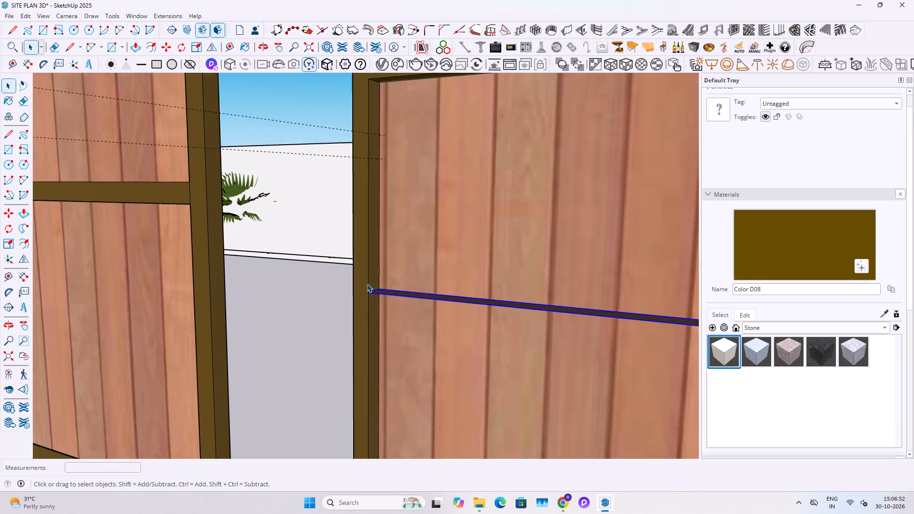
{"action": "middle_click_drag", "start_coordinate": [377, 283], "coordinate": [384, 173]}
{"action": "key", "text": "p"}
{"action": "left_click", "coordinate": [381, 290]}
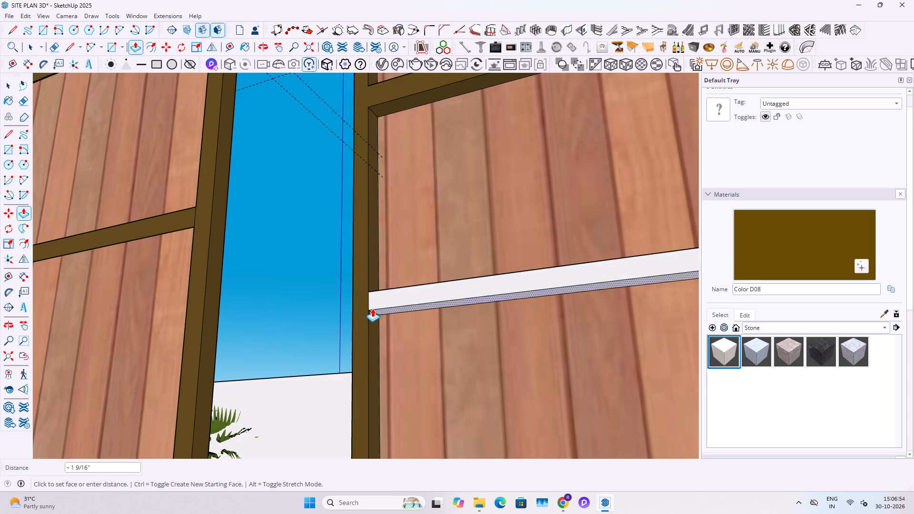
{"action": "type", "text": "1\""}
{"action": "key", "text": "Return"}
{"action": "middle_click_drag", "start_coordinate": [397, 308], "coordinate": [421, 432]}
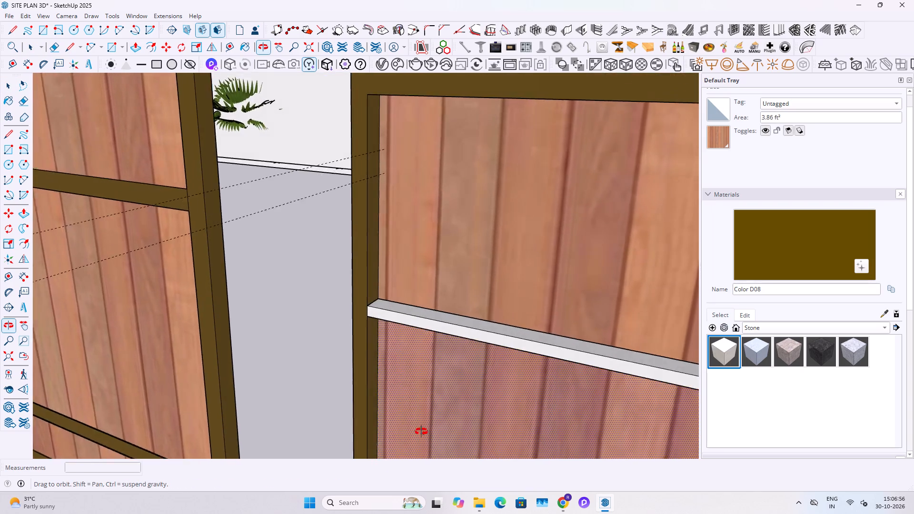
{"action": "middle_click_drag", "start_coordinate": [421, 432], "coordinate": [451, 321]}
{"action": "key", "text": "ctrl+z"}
Extrude the copied strip vertically by 2" to form the new gate's middle crossbar.
{"action": "left_click", "coordinate": [389, 297]}
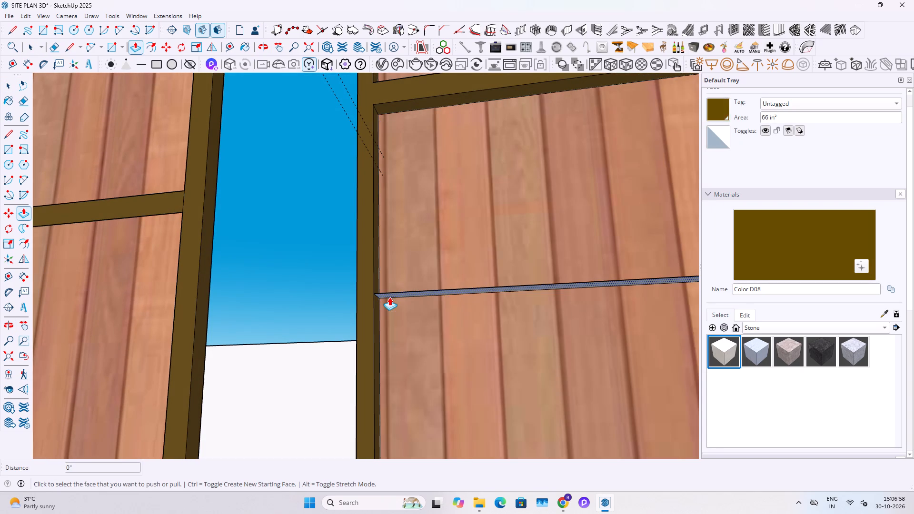
{"action": "type", "text": "2\""}
{"action": "key", "text": "Return"}
{"action": "key", "text": "space"}
Paint the middle crossbar's front, underside and top faces with the dark brown Color D08.
{"action": "left_click", "coordinate": [761, 229]}
{"action": "left_click", "coordinate": [579, 306]}
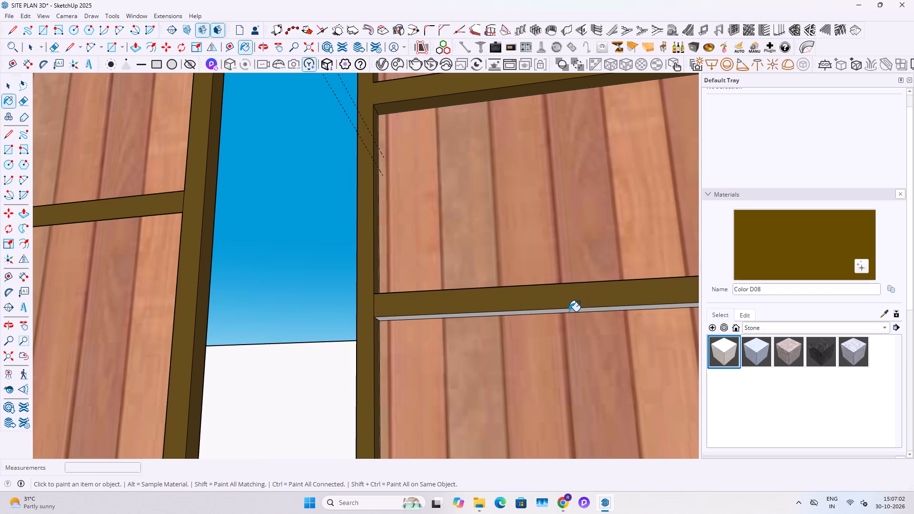
{"action": "left_click", "coordinate": [569, 311]}
{"action": "middle_click_drag", "start_coordinate": [581, 288], "coordinate": [419, 448]}
{"action": "scroll", "coordinate": [415, 342], "scroll_direction": "up", "scroll_amount": 3}
{"action": "left_click", "coordinate": [414, 327]}
{"action": "scroll", "coordinate": [406, 329], "scroll_direction": "down", "scroll_amount": 4}
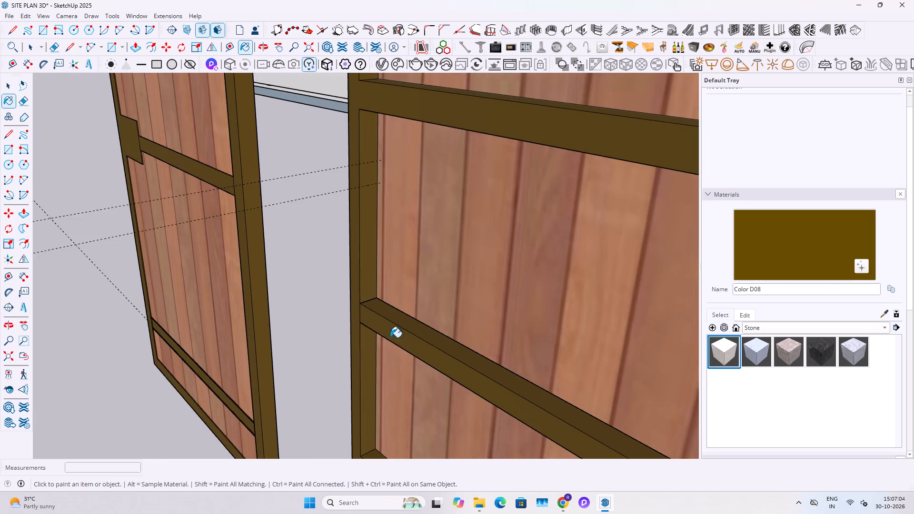
{"action": "middle_click_drag", "start_coordinate": [400, 332], "coordinate": [532, 308]}
{"action": "scroll", "coordinate": [532, 308], "scroll_direction": "up", "scroll_amount": 1}
{"action": "key", "text": "space"}
Place a vertical guide 6" in from the frame's inner edge, crossing the middle crossbar.
{"action": "scroll", "coordinate": [480, 328], "scroll_direction": "down", "scroll_amount": 5}
{"action": "key", "text": "y"}
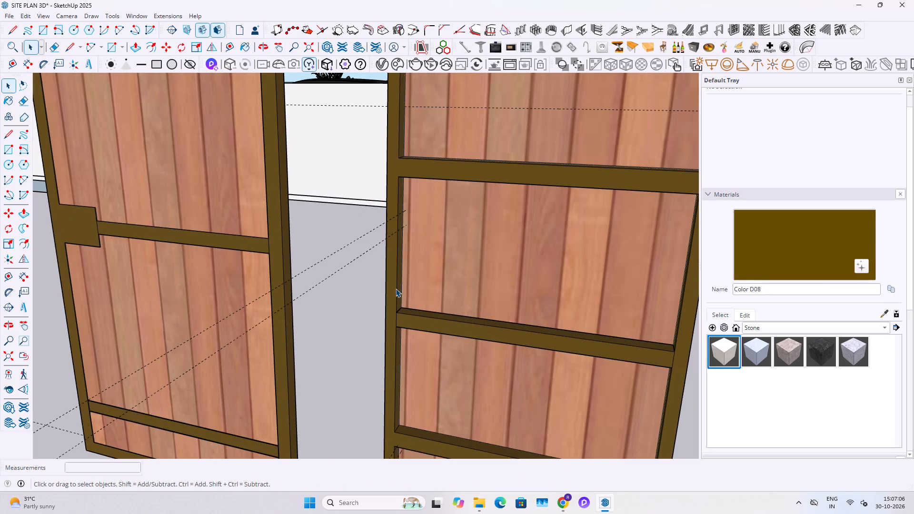
{"action": "key", "text": "t"}
{"action": "scroll", "coordinate": [392, 312], "scroll_direction": "up", "scroll_amount": 8}
{"action": "left_click", "coordinate": [398, 323]}
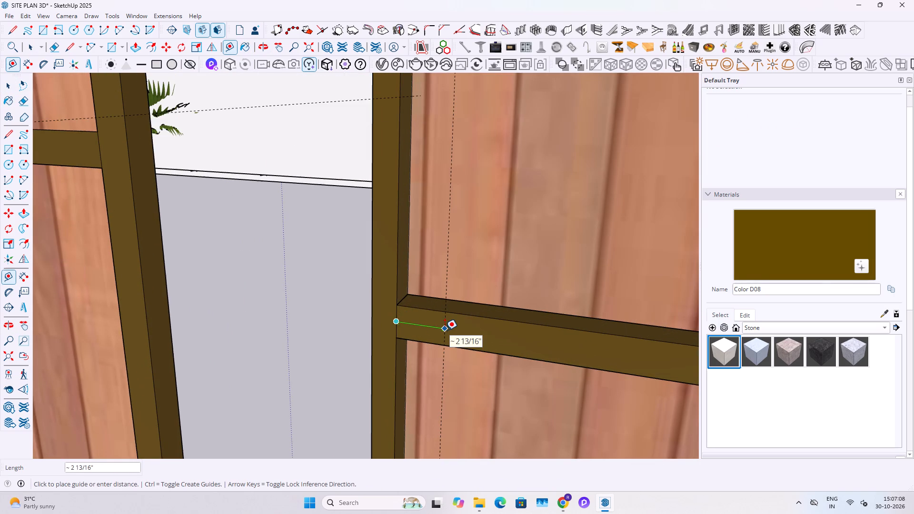
{"action": "type", "text": "6\""}
{"action": "key", "text": "Return"}
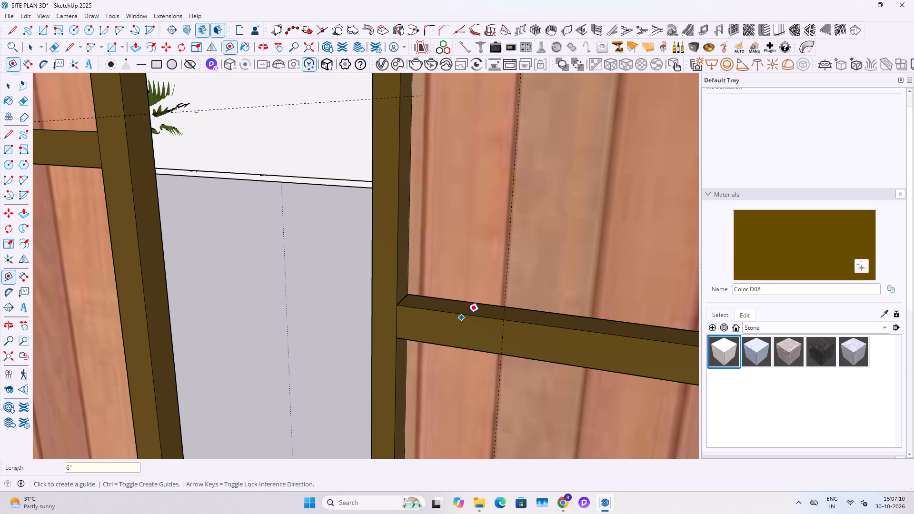
{"action": "key", "text": "space"}
Split the middle crossbar's top face at the guide and extrude the part beside the frame 3" upward.
{"action": "left_click", "coordinate": [469, 307]}
{"action": "key", "text": "l"}
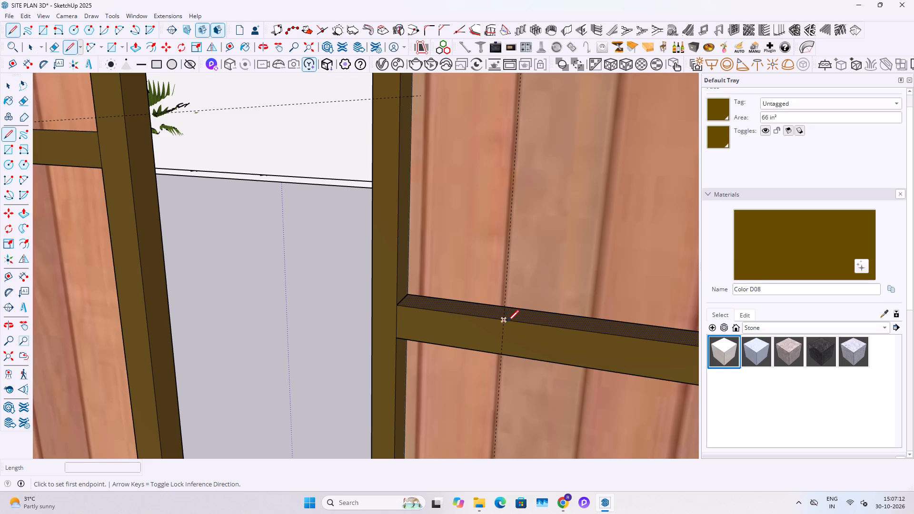
{"action": "left_click", "coordinate": [506, 320]}
{"action": "middle_click_drag", "start_coordinate": [516, 304], "coordinate": [407, 334]}
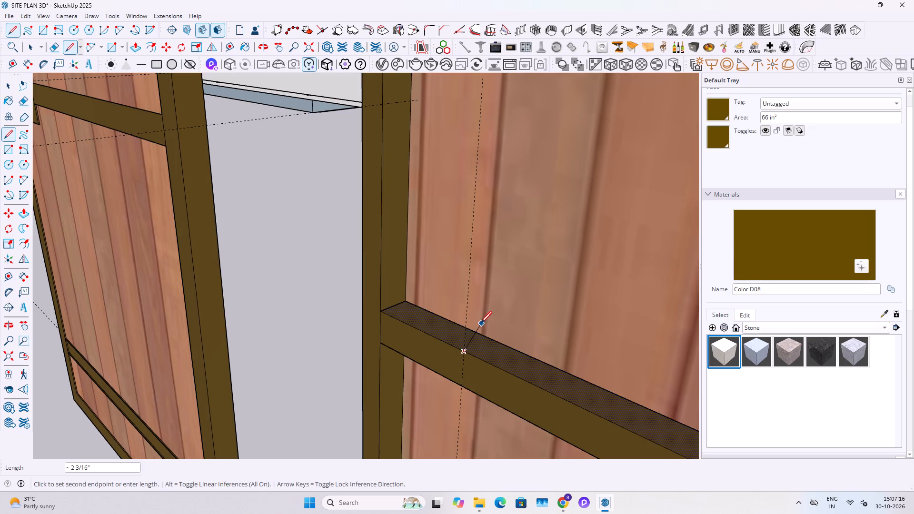
{"action": "left_click", "coordinate": [488, 334]}
{"action": "key", "text": "p"}
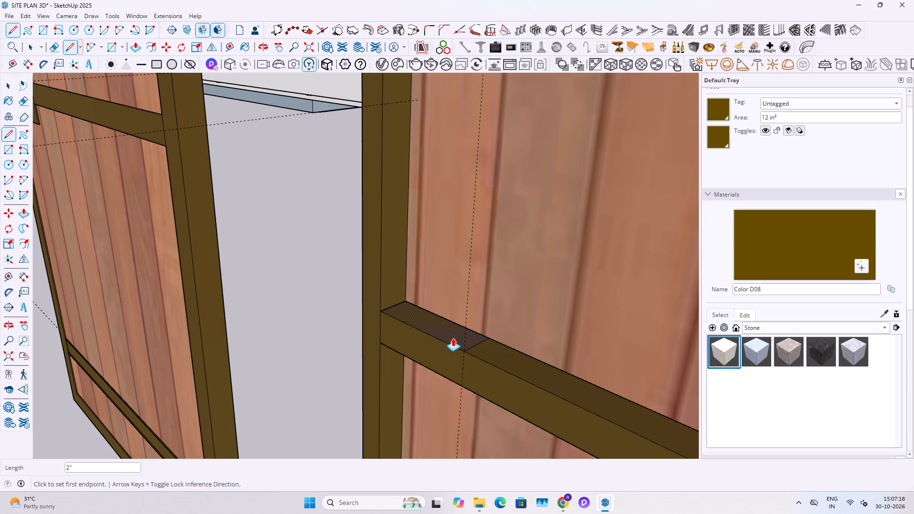
{"action": "left_click", "coordinate": [453, 338]}
{"action": "type", "text": "3\""}
{"action": "key", "text": "Return"}
{"action": "scroll", "coordinate": [448, 327], "scroll_direction": "down", "scroll_amount": 5}
{"action": "middle_click_drag", "start_coordinate": [461, 346], "coordinate": [513, 192]}
{"action": "key", "text": "space"}
Split the middle crossbar's underside at the guide and extrude the part beside the frame 3" downward as the lock block.
{"action": "middle_click_drag", "start_coordinate": [455, 329], "coordinate": [459, 256]}
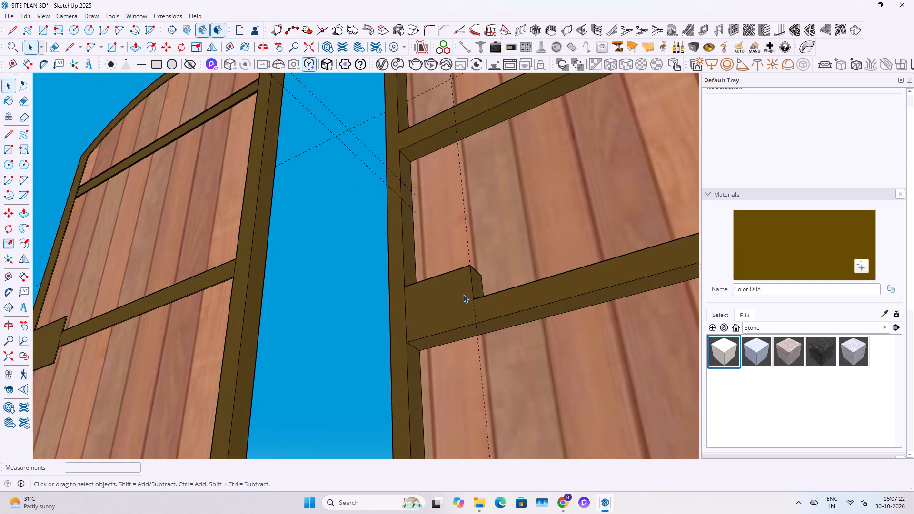
{"action": "scroll", "coordinate": [464, 297], "scroll_direction": "up", "scroll_amount": 4}
{"action": "middle_click_drag", "start_coordinate": [509, 378], "coordinate": [486, 361]}
{"action": "key", "text": "l"}
{"action": "left_click", "coordinate": [477, 324]}
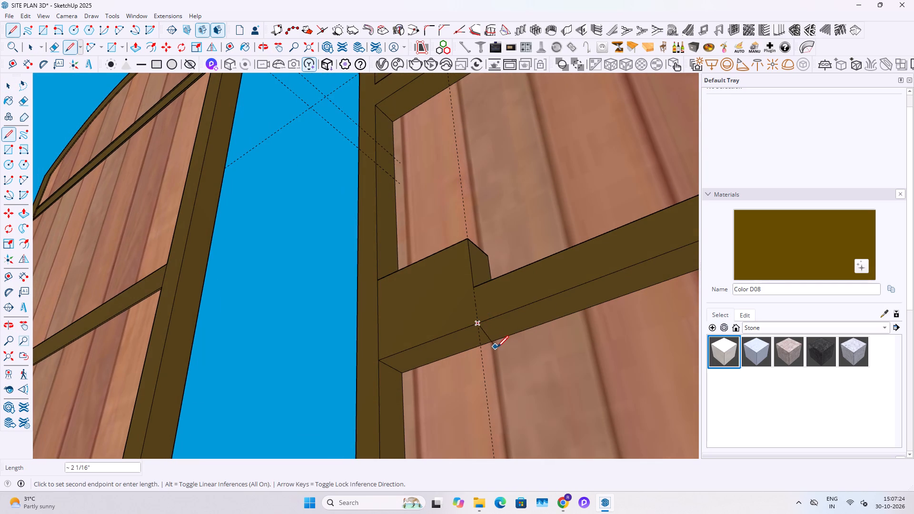
{"action": "left_click", "coordinate": [498, 339]}
{"action": "key", "text": "space"}
{"action": "left_click", "coordinate": [450, 339]}
{"action": "key", "text": "p"}
{"action": "left_click", "coordinate": [450, 340]}
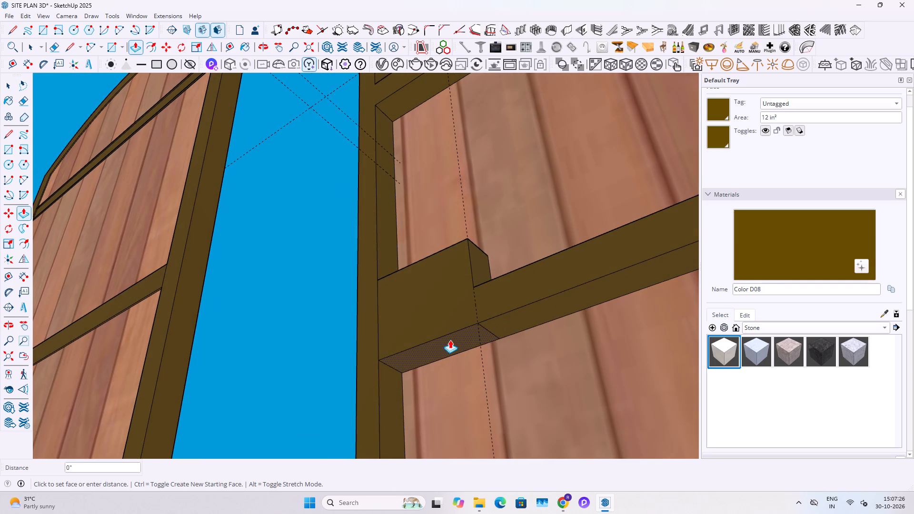
{"action": "type", "text": "3\""}
{"action": "key", "text": "Return"}
{"action": "key", "text": "space"}
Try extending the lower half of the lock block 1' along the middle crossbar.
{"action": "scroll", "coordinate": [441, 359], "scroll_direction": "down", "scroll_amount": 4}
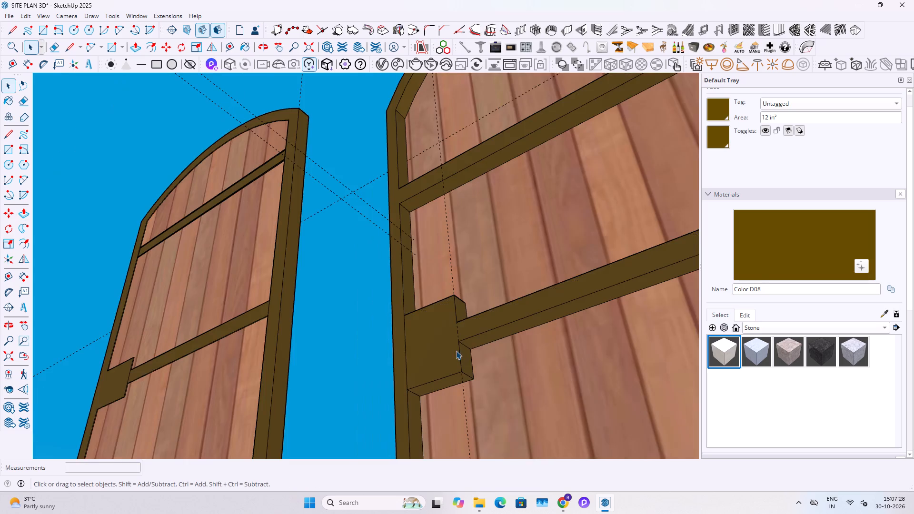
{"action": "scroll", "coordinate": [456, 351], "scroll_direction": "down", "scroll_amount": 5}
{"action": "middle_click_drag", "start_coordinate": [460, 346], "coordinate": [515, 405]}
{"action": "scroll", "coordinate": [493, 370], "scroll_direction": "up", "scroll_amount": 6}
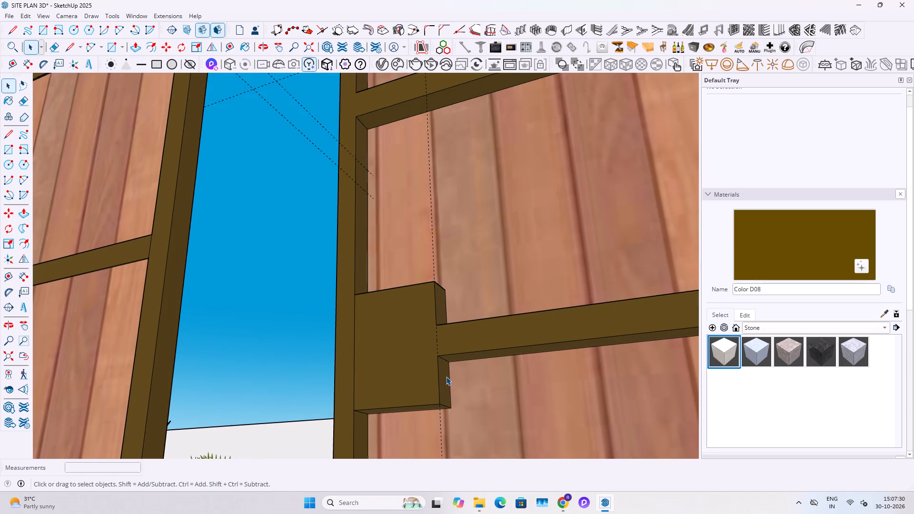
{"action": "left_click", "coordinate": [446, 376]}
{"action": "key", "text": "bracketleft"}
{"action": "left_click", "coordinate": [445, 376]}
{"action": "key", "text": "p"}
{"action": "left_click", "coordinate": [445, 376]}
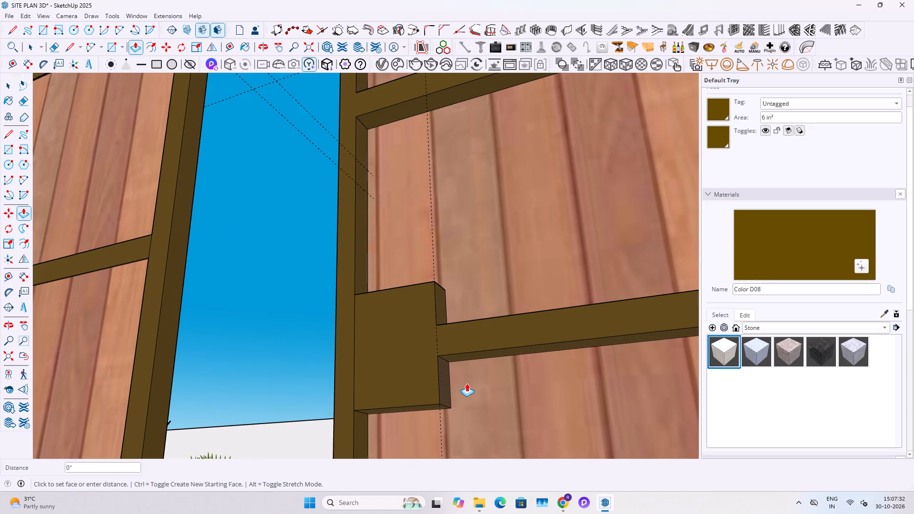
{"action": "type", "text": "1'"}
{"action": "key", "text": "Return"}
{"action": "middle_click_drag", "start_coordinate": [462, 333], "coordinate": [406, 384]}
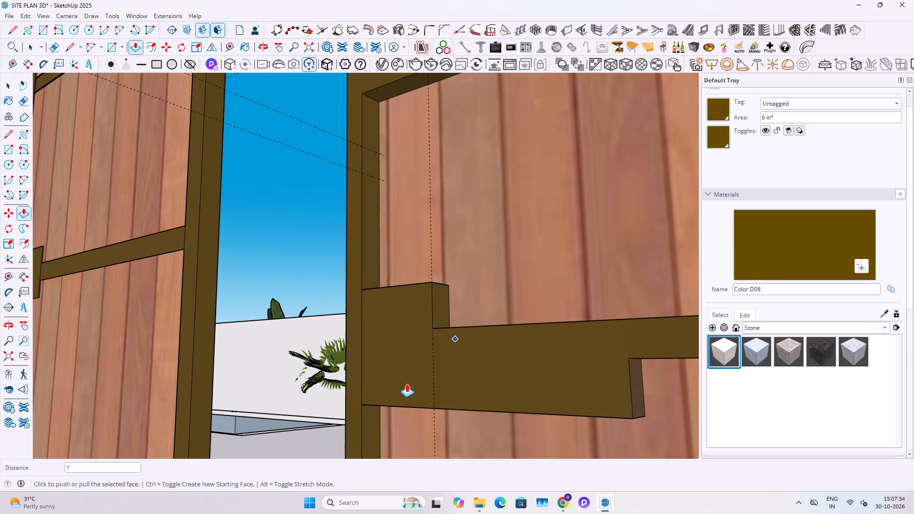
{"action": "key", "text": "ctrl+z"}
Extend both the lower and upper side faces of the lock block 4" along the middle crossbar.
{"action": "left_click", "coordinate": [444, 381]}
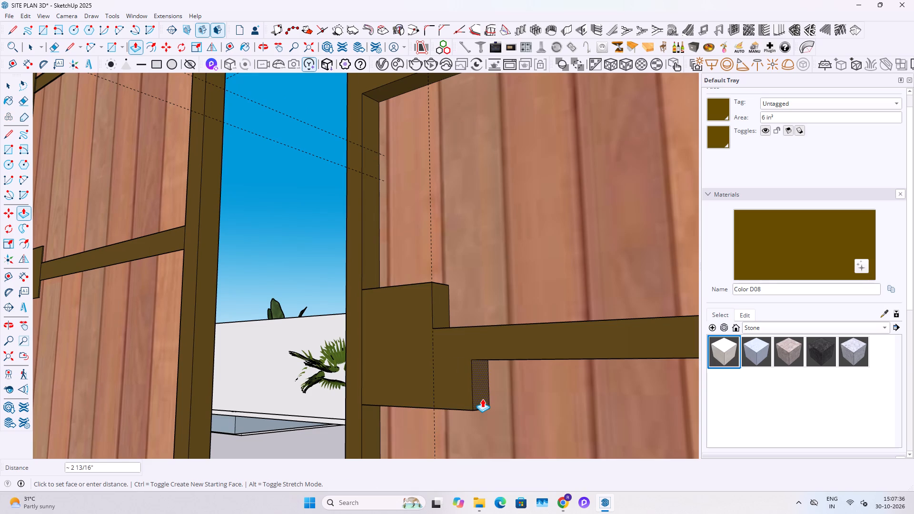
{"action": "type", "text": "4\""}
{"action": "key", "text": "Return"}
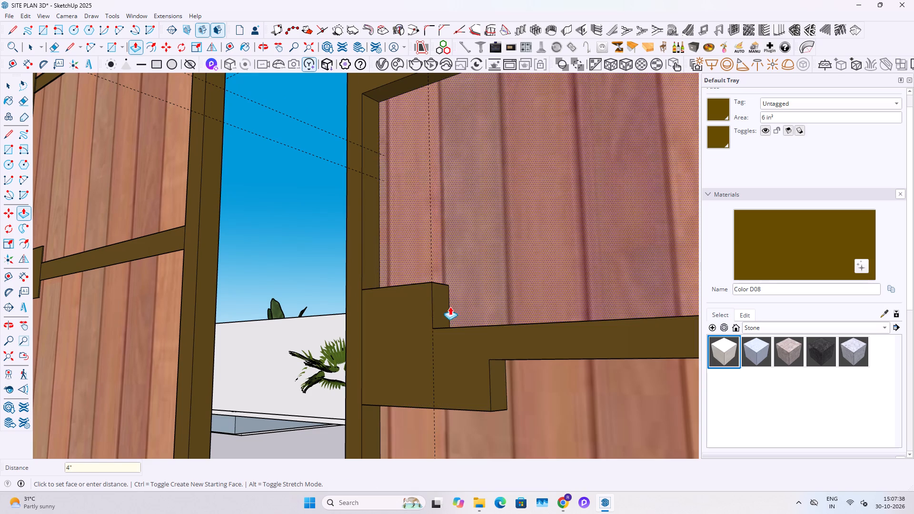
{"action": "double_click", "coordinate": [442, 309]}
{"action": "scroll", "coordinate": [438, 331], "scroll_direction": "down", "scroll_amount": 4}
{"action": "key", "text": "space"}
{"action": "middle_click_drag", "start_coordinate": [438, 346], "coordinate": [589, 367]}
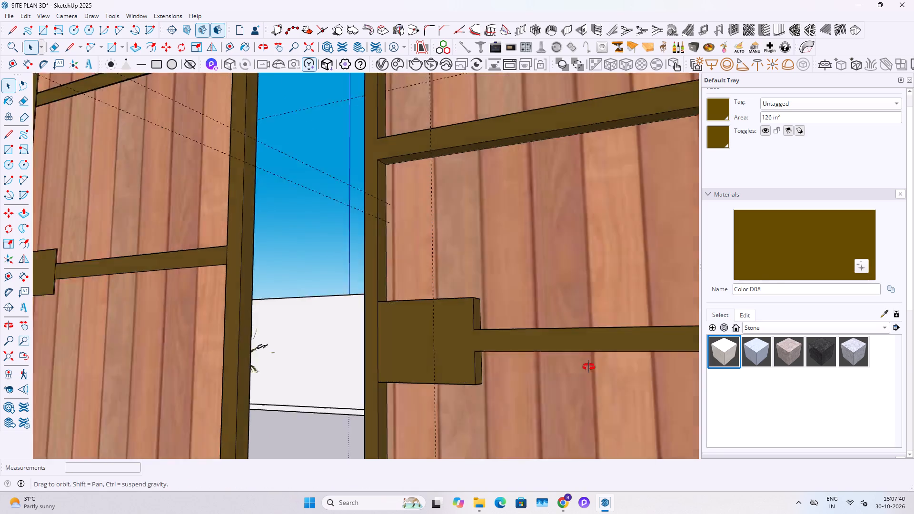
{"action": "middle_click_drag", "start_coordinate": [589, 367], "coordinate": [592, 369]}
{"action": "key", "text": "Escape"}
{"action": "scroll", "coordinate": [501, 379], "scroll_direction": "down", "scroll_amount": 15}
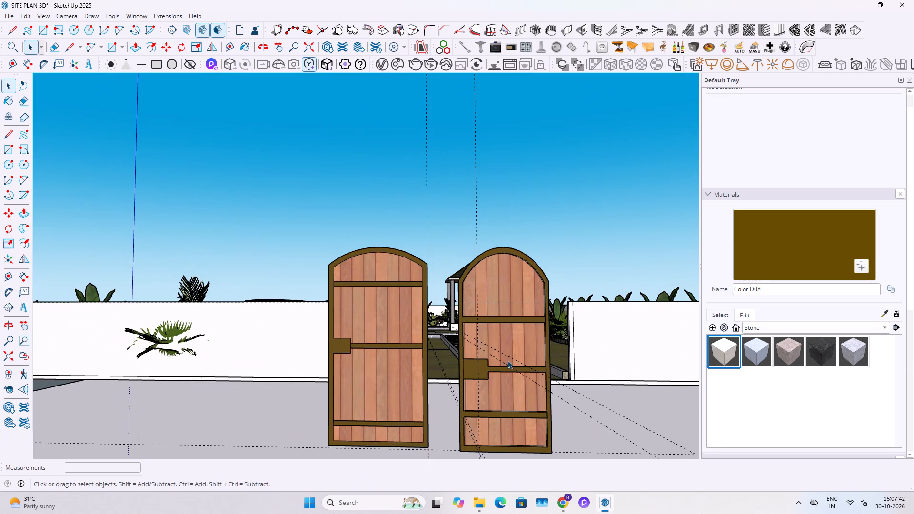
Delete the downloaded reference gate standing beside the modelled arched gate.
{"action": "left_click", "coordinate": [386, 395]}
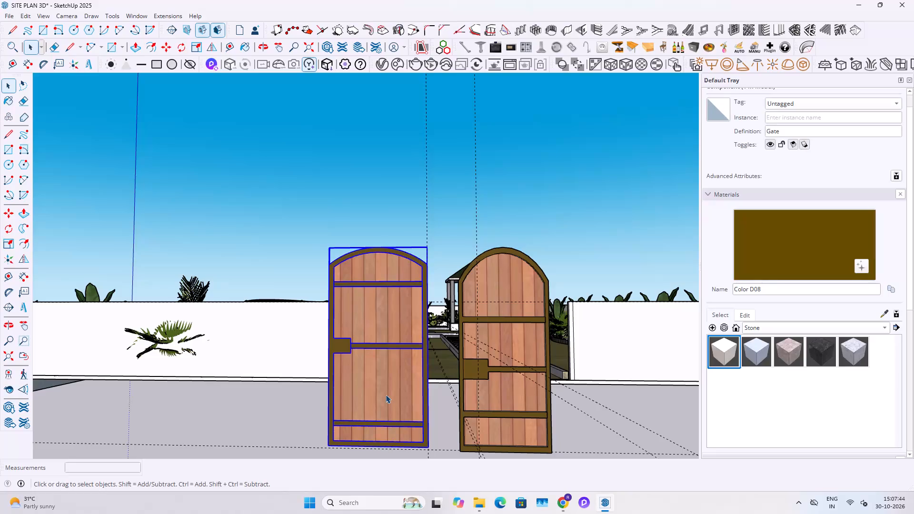
{"action": "key", "text": "Delete"}
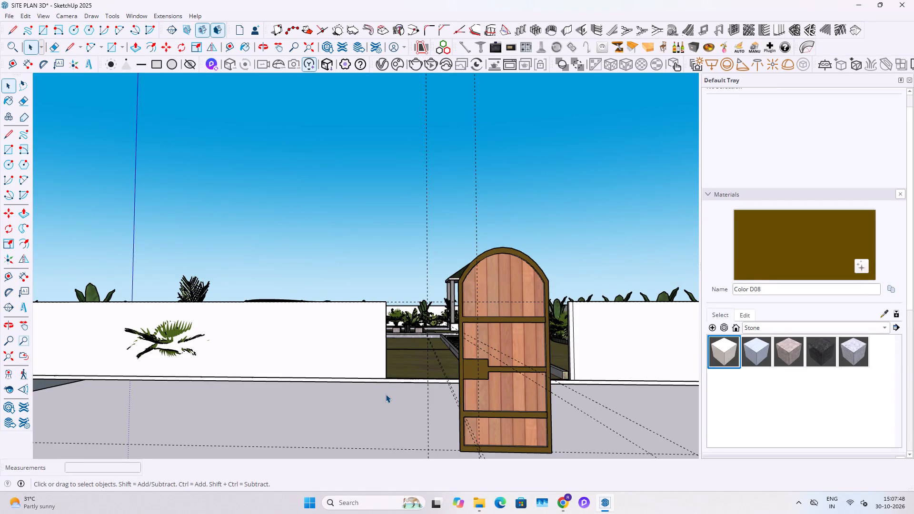
Extrude the top face of the arched gate's upper crossbar 6" upward.
{"action": "scroll", "coordinate": [497, 332], "scroll_direction": "up", "scroll_amount": 9}
{"action": "middle_click_drag", "start_coordinate": [473, 306], "coordinate": [416, 408]}
{"action": "scroll", "coordinate": [477, 293], "scroll_direction": "up", "scroll_amount": 9}
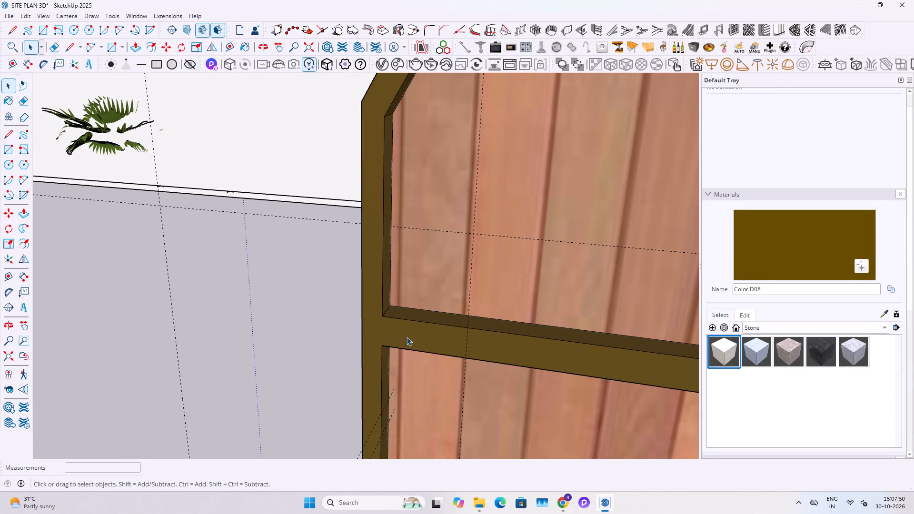
{"action": "double_click", "coordinate": [407, 337]}
{"action": "left_click", "coordinate": [405, 314]}
{"action": "key", "text": "p"}
{"action": "left_click", "coordinate": [405, 314]}
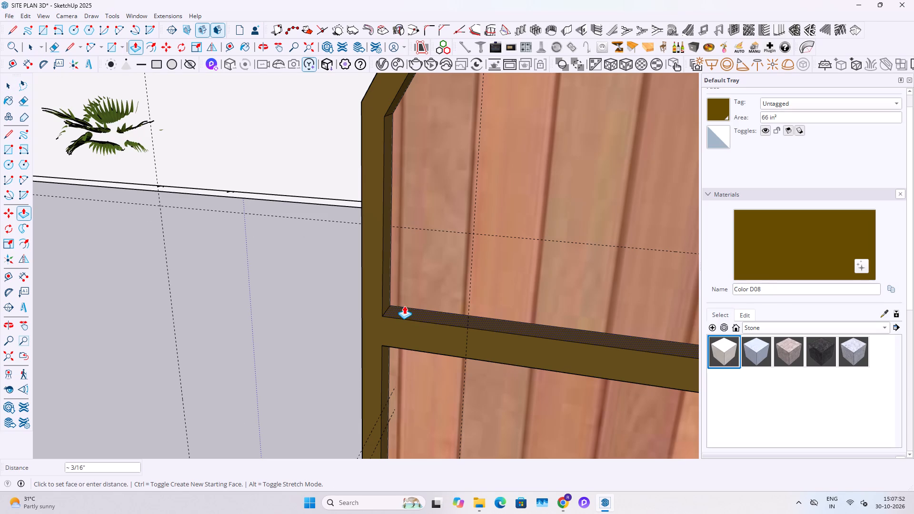
{"action": "type", "text": "6\""}
{"action": "key", "text": "Return"}
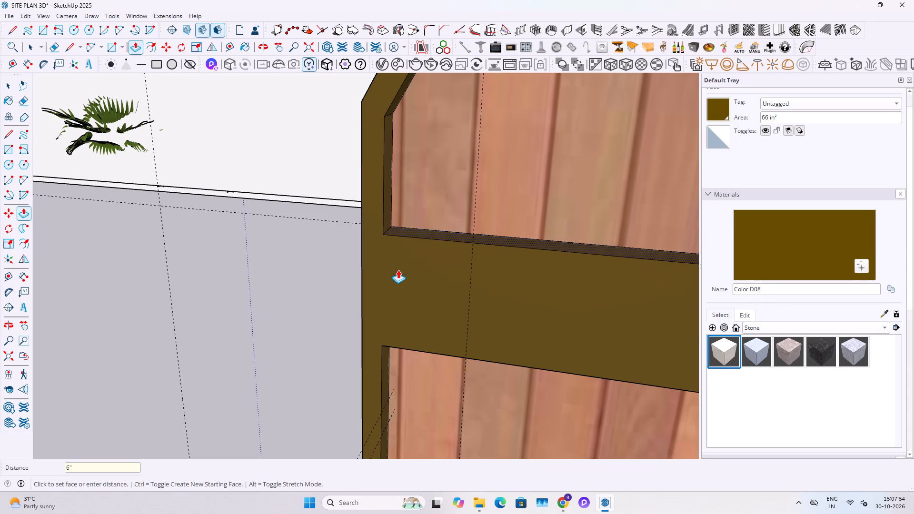
Push the underside of the upper crossbar 6" upward so the whole bar sits higher.
{"action": "scroll", "coordinate": [509, 339], "scroll_direction": "down", "scroll_amount": 1}
{"action": "middle_click_drag", "start_coordinate": [502, 339], "coordinate": [407, 136]}
{"action": "key", "text": "space"}
{"action": "scroll", "coordinate": [486, 383], "scroll_direction": "up", "scroll_amount": 1}
{"action": "middle_click_drag", "start_coordinate": [481, 367], "coordinate": [455, 298]}
{"action": "left_click", "coordinate": [457, 289]}
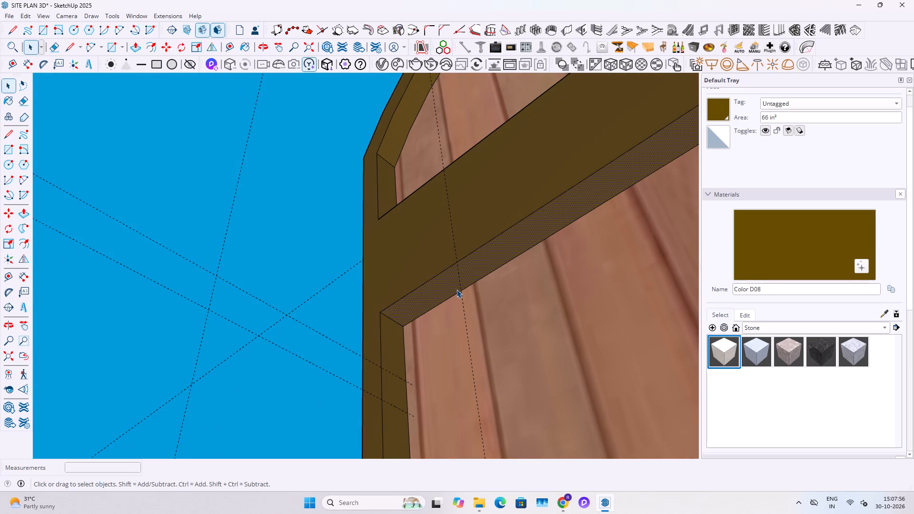
{"action": "key", "text": "p"}
{"action": "left_click", "coordinate": [457, 289]}
{"action": "type", "text": "6\""}
{"action": "key", "text": "Return"}
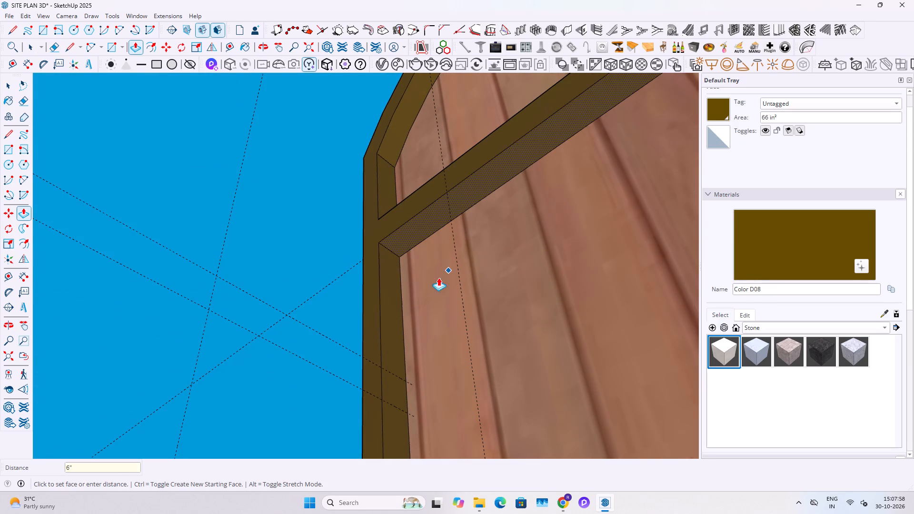
{"action": "key", "text": "space"}
Extrude the underside of the gate's lower crossbar 4" downward.
{"action": "scroll", "coordinate": [421, 296], "scroll_direction": "down", "scroll_amount": 7}
{"action": "middle_click_drag", "start_coordinate": [456, 299], "coordinate": [432, 259]}
{"action": "scroll", "coordinate": [409, 250], "scroll_direction": "down", "scroll_amount": 6}
{"action": "middle_click_drag", "start_coordinate": [459, 392], "coordinate": [443, 263], "text": "shift"}
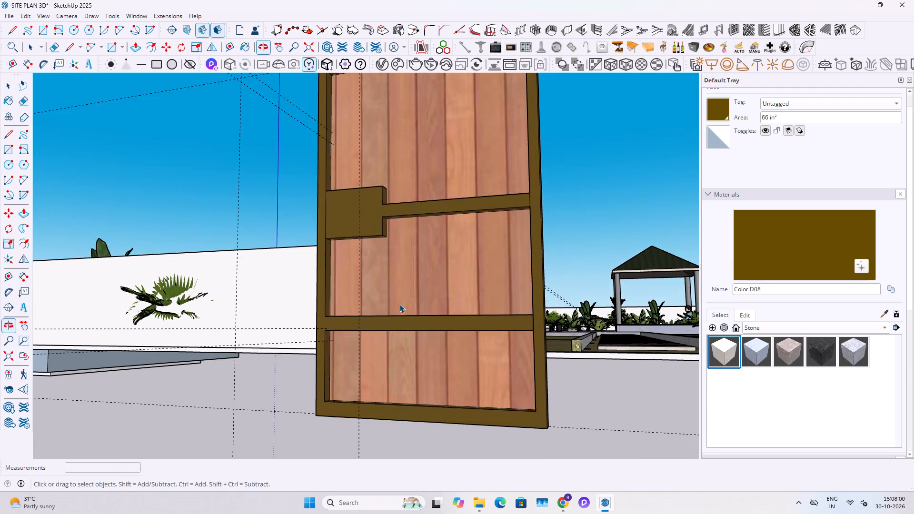
{"action": "scroll", "coordinate": [392, 326], "scroll_direction": "up", "scroll_amount": 4}
{"action": "middle_click_drag", "start_coordinate": [417, 384], "coordinate": [352, 267]}
{"action": "scroll", "coordinate": [383, 360], "scroll_direction": "up", "scroll_amount": 4}
{"action": "left_click", "coordinate": [381, 308]}
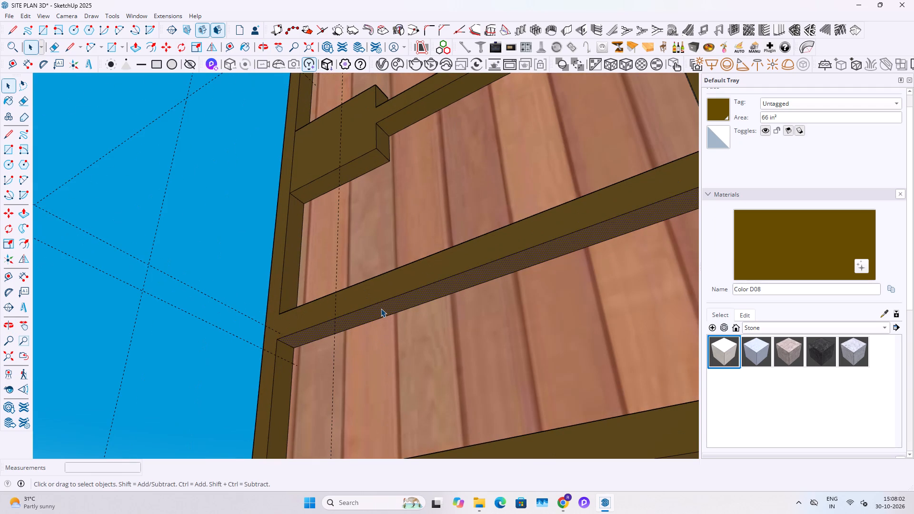
{"action": "key", "text": "p"}
{"action": "left_click", "coordinate": [381, 308]}
{"action": "type", "text": "4\""}
{"action": "key", "text": "Return"}
{"action": "scroll", "coordinate": [387, 339], "scroll_direction": "down", "scroll_amount": 3}
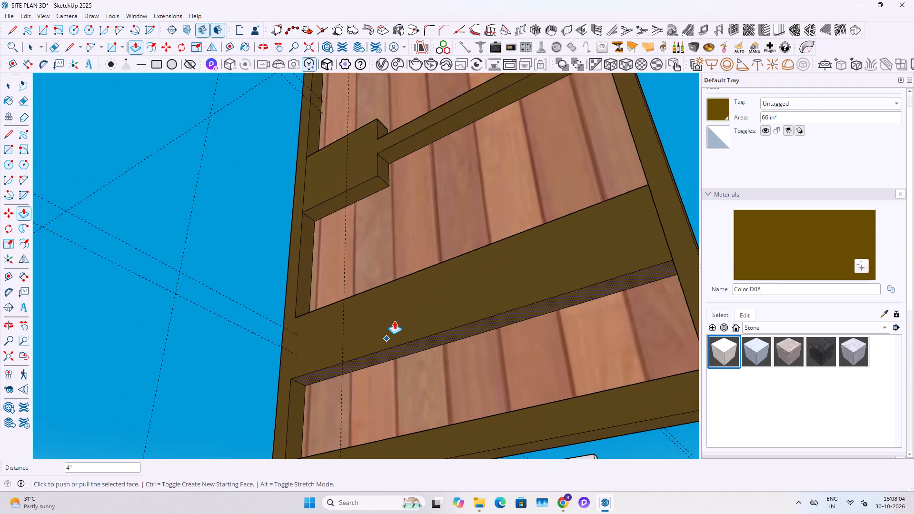
Push the top face of the lower crossbar 4" down so the whole bar sits lower.
{"action": "middle_click_drag", "start_coordinate": [408, 287], "coordinate": [421, 455]}
{"action": "key", "text": "space"}
{"action": "scroll", "coordinate": [396, 324], "scroll_direction": "up", "scroll_amount": 2}
{"action": "middle_click_drag", "start_coordinate": [396, 319], "coordinate": [411, 402]}
{"action": "left_click", "coordinate": [417, 295]}
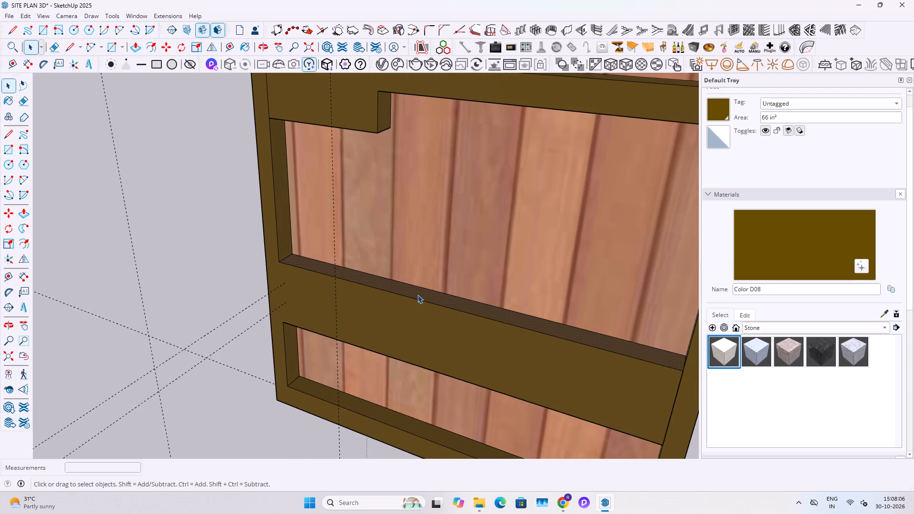
{"action": "key", "text": "p"}
{"action": "left_click", "coordinate": [417, 295]}
{"action": "key", "text": "3"}
{"action": "key", "text": "BackSpace"}
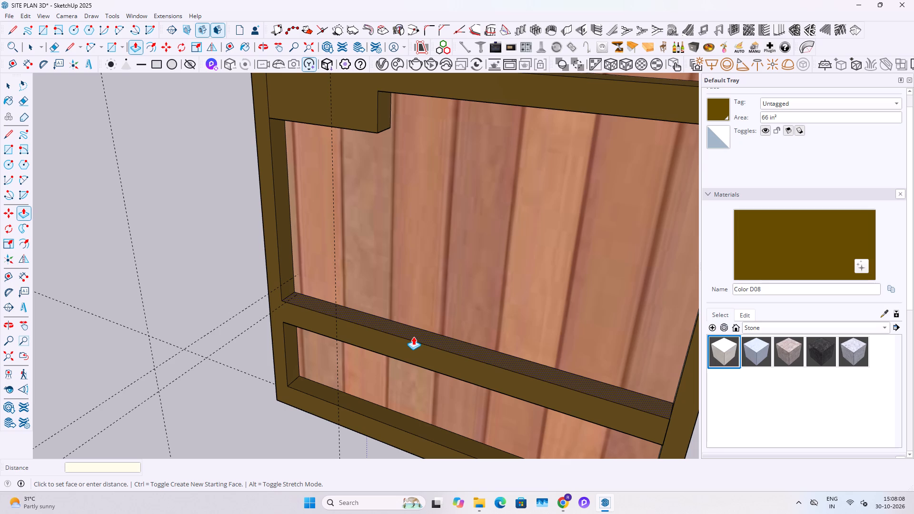
{"action": "key", "text": "5"}
{"action": "key", "text": "BackSpace"}
{"action": "type", "text": "4\""}
{"action": "key", "text": "Return"}
{"action": "key", "text": "space"}
{"action": "scroll", "coordinate": [403, 342], "scroll_direction": "down", "scroll_amount": 7}
{"action": "middle_click_drag", "start_coordinate": [385, 358], "coordinate": [497, 286]}
{"action": "scroll", "coordinate": [318, 366], "scroll_direction": "down", "scroll_amount": 11}
{"action": "left_click", "coordinate": [444, 331]}
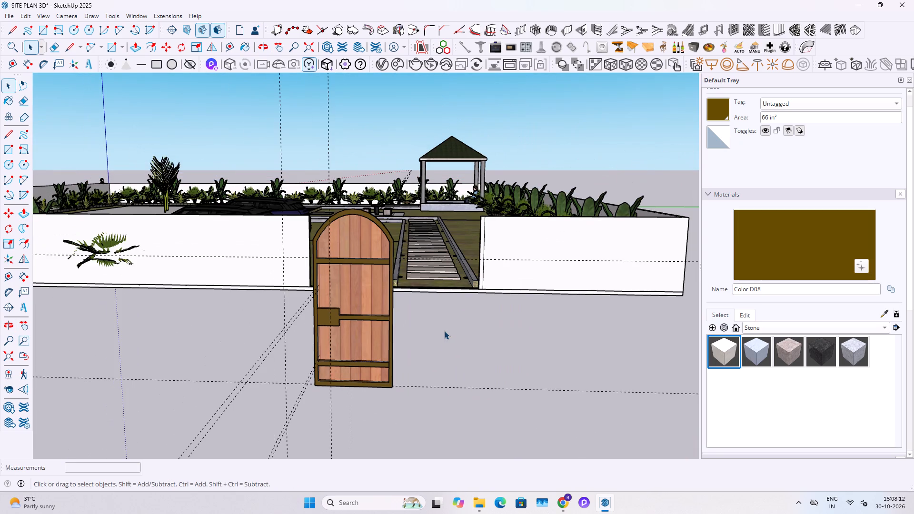
Delete all construction guides from the model.
{"action": "middle_click_drag", "start_coordinate": [361, 370], "coordinate": [385, 326]}
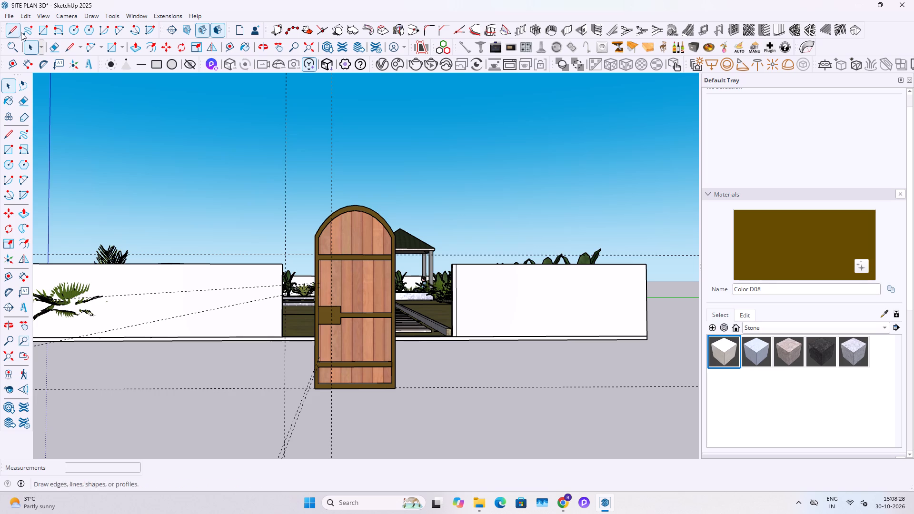
{"action": "left_click", "coordinate": [20, 17]}
{"action": "left_click", "coordinate": [55, 109]}
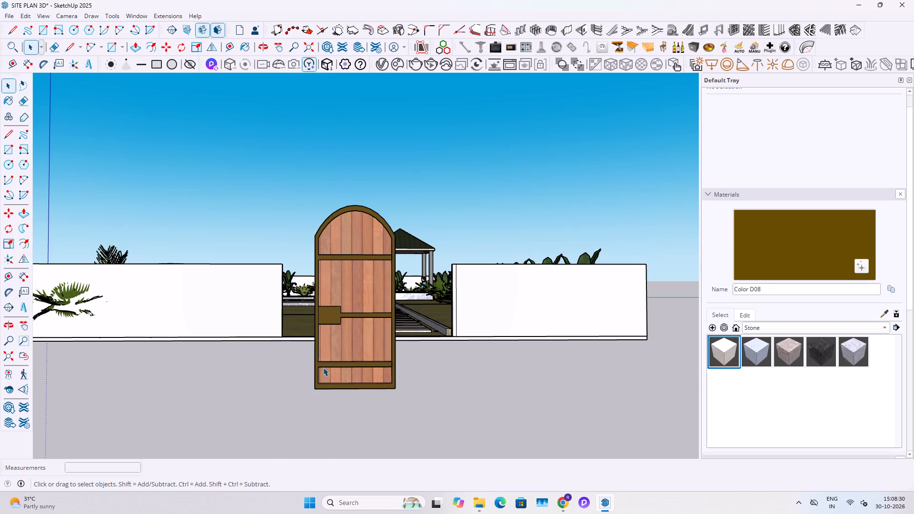
Select all of the arched gate's connected geometry and make it a group.
{"action": "scroll", "coordinate": [334, 363], "scroll_direction": "up", "scroll_amount": 5}
{"action": "left_click", "coordinate": [351, 377]}
{"action": "scroll", "coordinate": [341, 372], "scroll_direction": "up", "scroll_amount": 3}
{"action": "triple_click", "coordinate": [342, 376]}
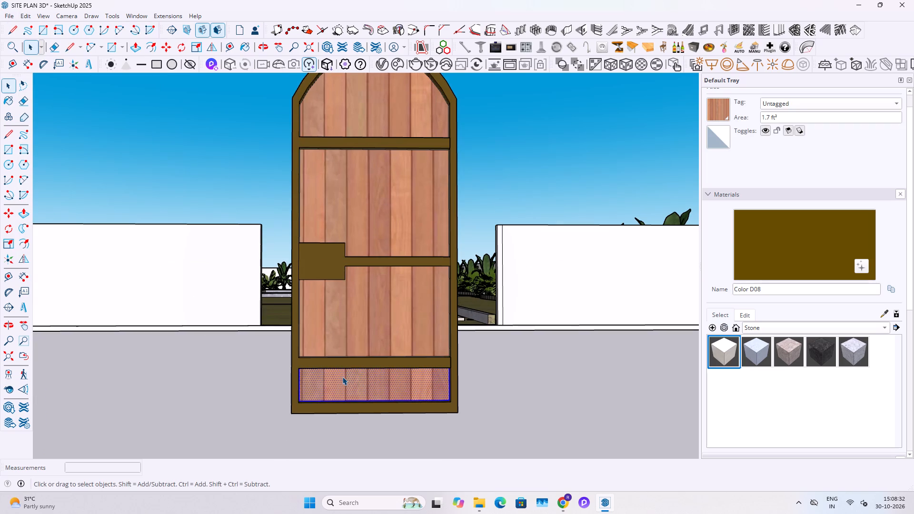
{"action": "left_click", "coordinate": [342, 376]}
{"action": "right_click", "coordinate": [342, 376]}
{"action": "left_click", "coordinate": [377, 234]}
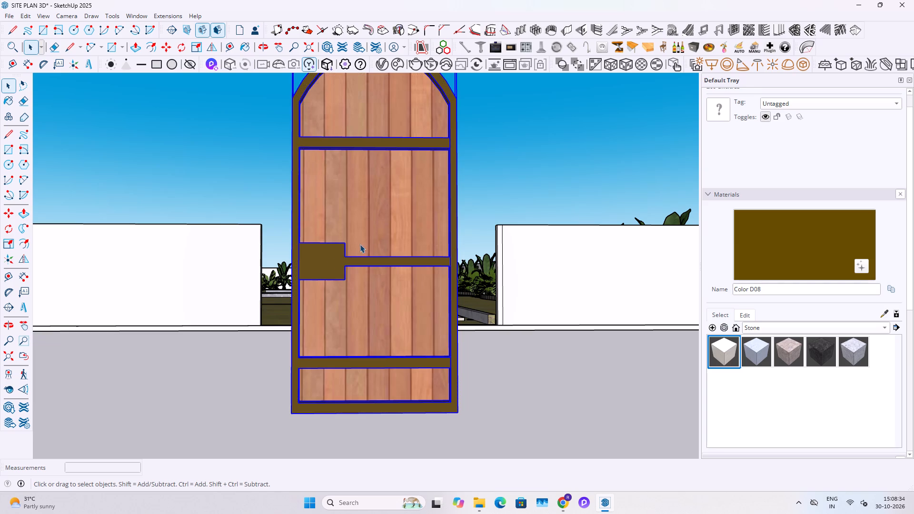
Measure the gate's overall width between the outer edges of its frame.
{"action": "key", "text": "t"}
{"action": "scroll", "coordinate": [255, 302], "scroll_direction": "up", "scroll_amount": 2}
{"action": "left_click", "coordinate": [328, 288]}
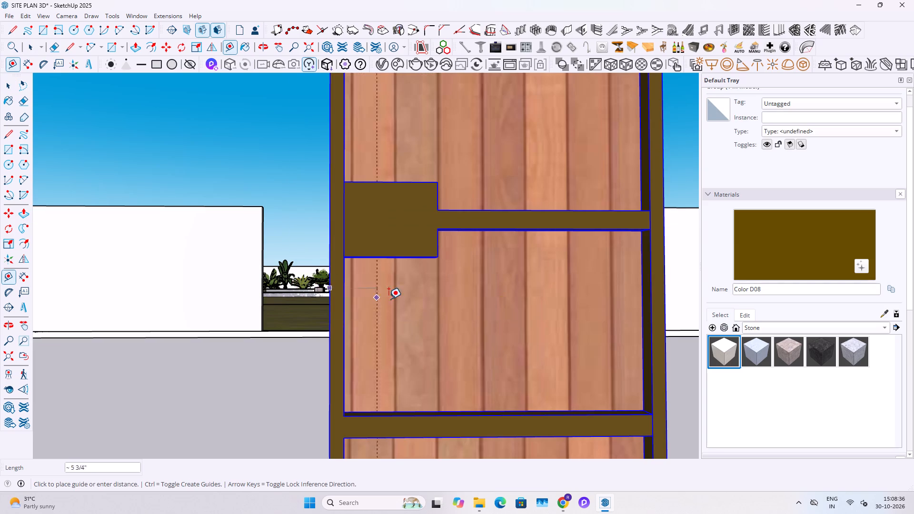
{"action": "scroll", "coordinate": [396, 302], "scroll_direction": "down", "scroll_amount": 4}
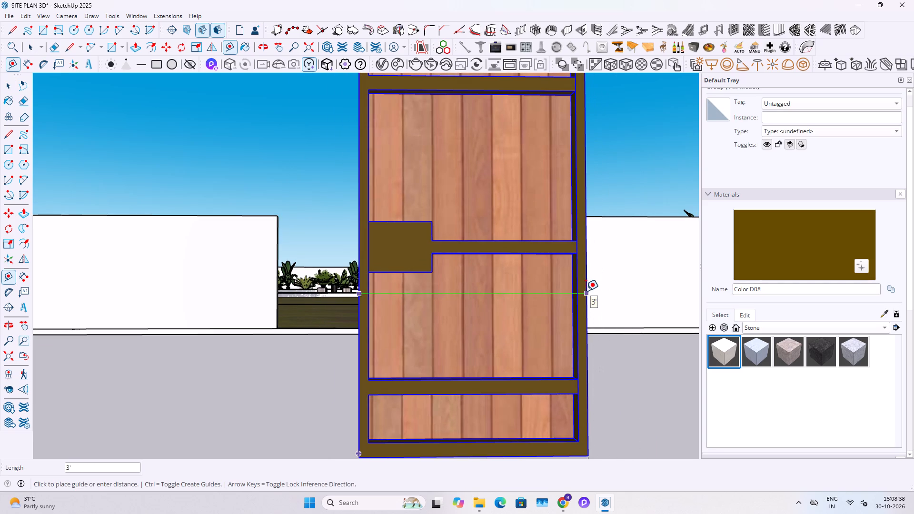
{"action": "key", "text": "space"}
Move the gate group by its bottom corner into the front wall's entrance opening, onto the wall's base edge.
{"action": "scroll", "coordinate": [442, 310], "scroll_direction": "down", "scroll_amount": 5}
{"action": "key", "text": "m"}
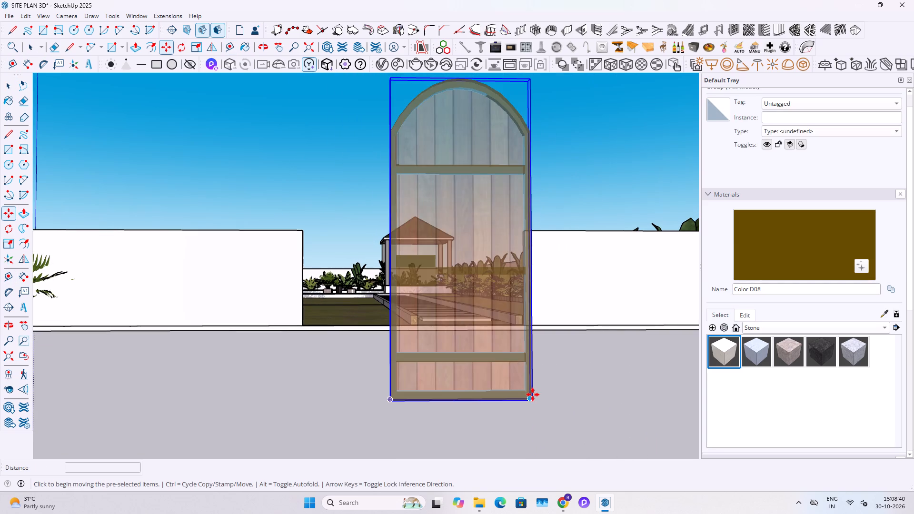
{"action": "left_click", "coordinate": [535, 399]}
{"action": "middle_click_drag", "start_coordinate": [486, 279], "coordinate": [488, 378]}
{"action": "scroll", "coordinate": [545, 294], "scroll_direction": "up", "scroll_amount": 4}
{"action": "scroll", "coordinate": [497, 322], "scroll_direction": "down", "scroll_amount": 3}
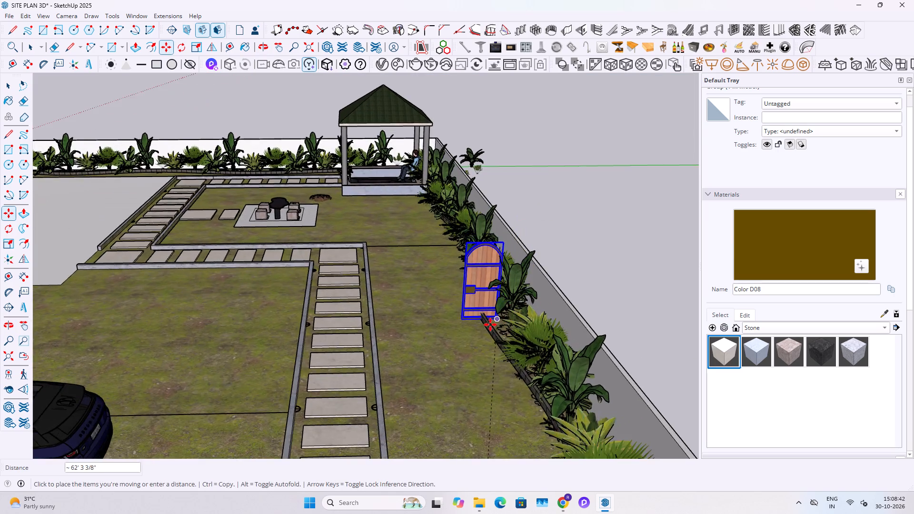
{"action": "scroll", "coordinate": [490, 325], "scroll_direction": "down", "scroll_amount": 9}
{"action": "middle_click_drag", "start_coordinate": [470, 338], "coordinate": [497, 118], "text": "shift"}
{"action": "scroll", "coordinate": [478, 154], "scroll_direction": "up", "scroll_amount": 13}
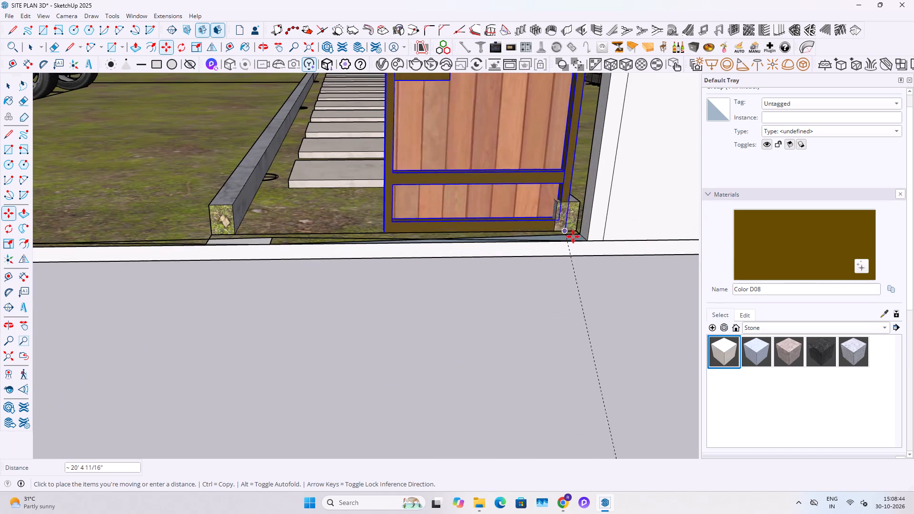
{"action": "left_click", "coordinate": [546, 242]}
{"action": "key", "text": "space"}
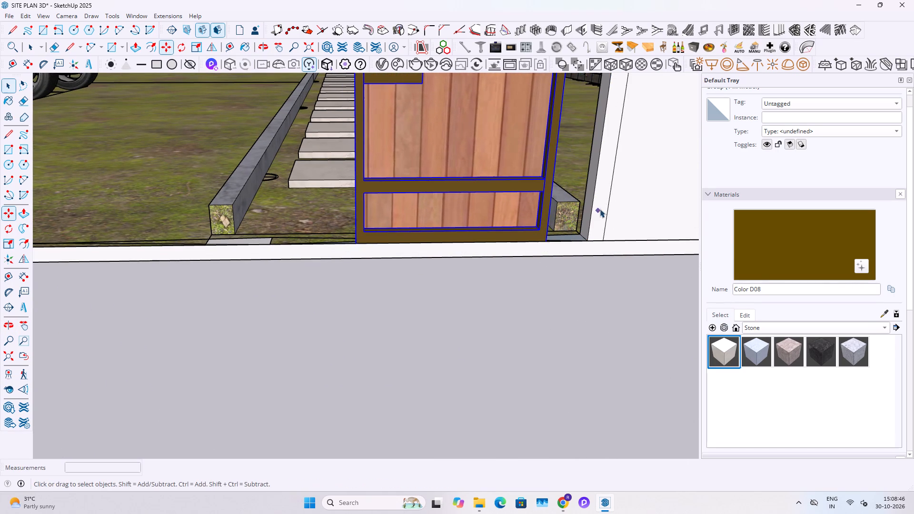
Open the front wall for editing and push its end face beside the gate back about 3", away from the gate.
{"action": "double_click", "coordinate": [600, 209]}
{"action": "left_click", "coordinate": [591, 208]}
{"action": "key", "text": "p"}
{"action": "left_click", "coordinate": [587, 208]}
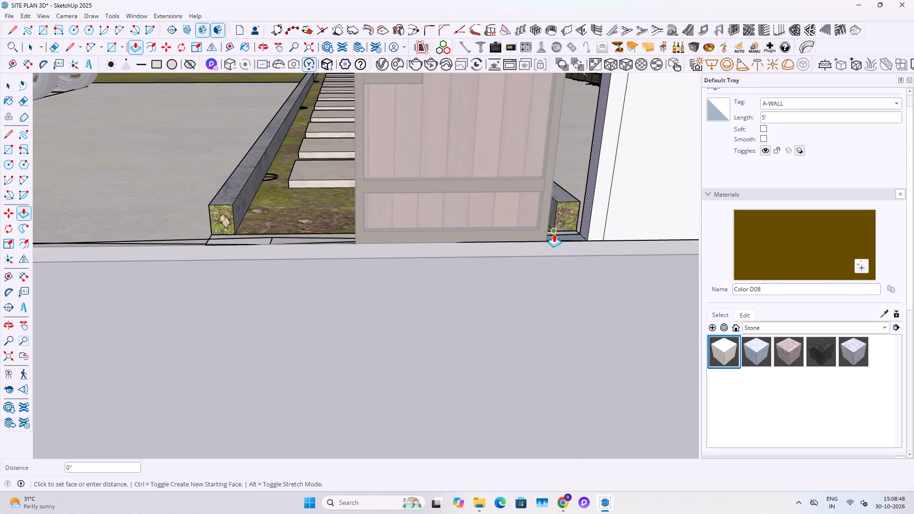
{"action": "left_click", "coordinate": [579, 224]}
{"action": "left_click", "coordinate": [585, 229]}
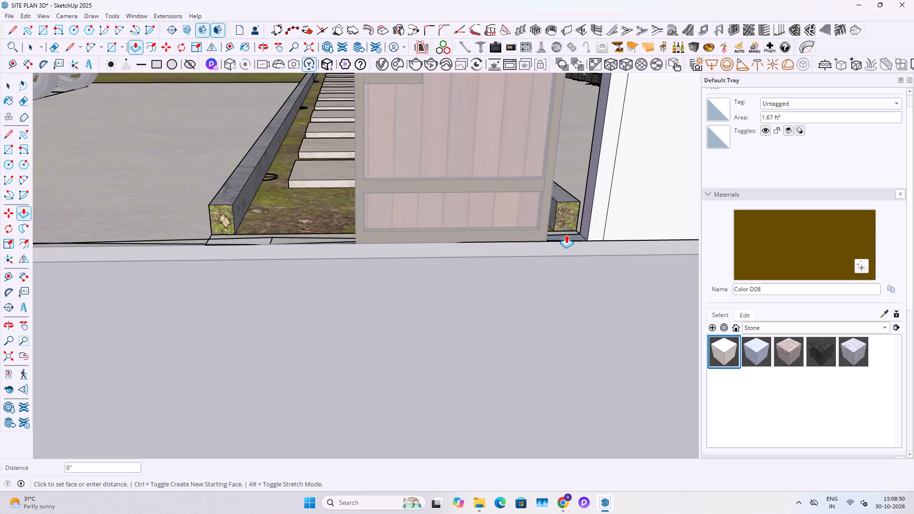
{"action": "left_click", "coordinate": [605, 229]}
{"action": "key", "text": "space"}
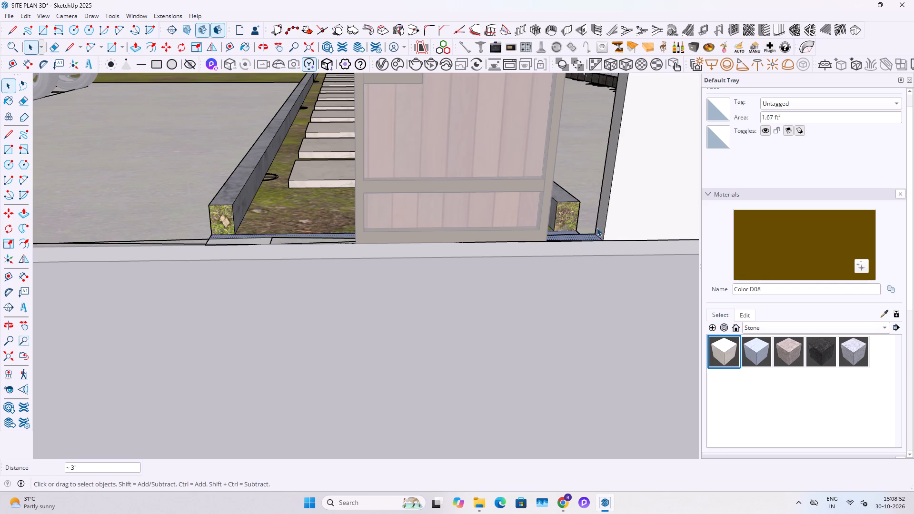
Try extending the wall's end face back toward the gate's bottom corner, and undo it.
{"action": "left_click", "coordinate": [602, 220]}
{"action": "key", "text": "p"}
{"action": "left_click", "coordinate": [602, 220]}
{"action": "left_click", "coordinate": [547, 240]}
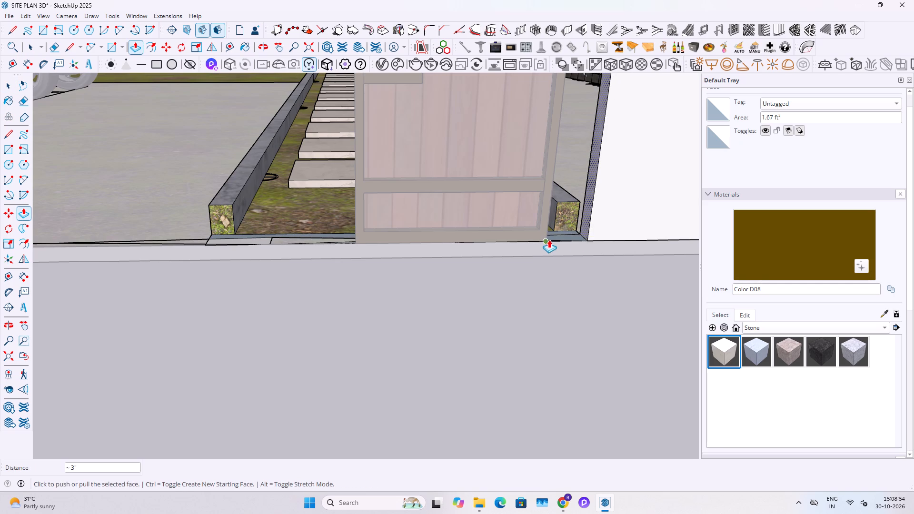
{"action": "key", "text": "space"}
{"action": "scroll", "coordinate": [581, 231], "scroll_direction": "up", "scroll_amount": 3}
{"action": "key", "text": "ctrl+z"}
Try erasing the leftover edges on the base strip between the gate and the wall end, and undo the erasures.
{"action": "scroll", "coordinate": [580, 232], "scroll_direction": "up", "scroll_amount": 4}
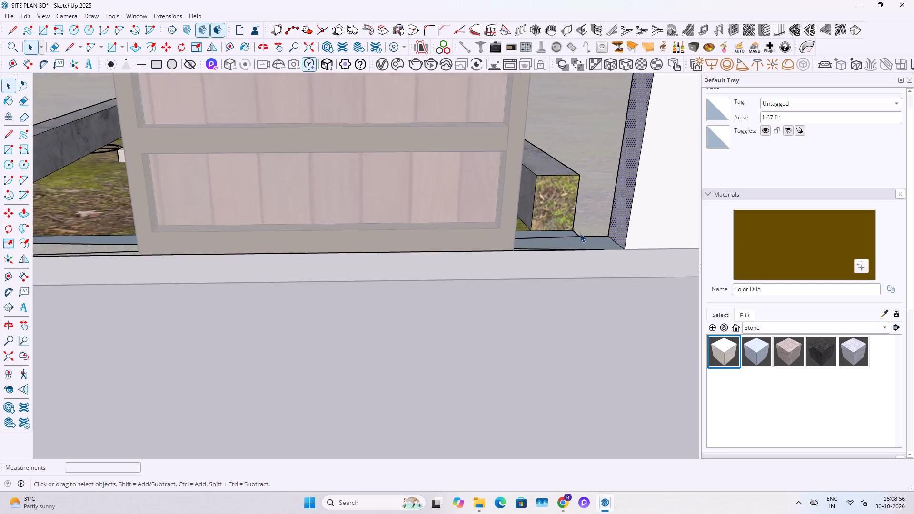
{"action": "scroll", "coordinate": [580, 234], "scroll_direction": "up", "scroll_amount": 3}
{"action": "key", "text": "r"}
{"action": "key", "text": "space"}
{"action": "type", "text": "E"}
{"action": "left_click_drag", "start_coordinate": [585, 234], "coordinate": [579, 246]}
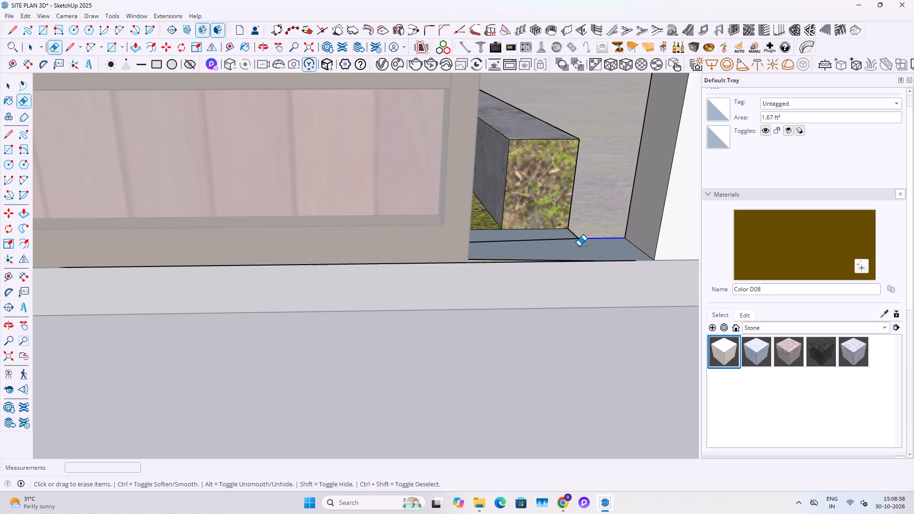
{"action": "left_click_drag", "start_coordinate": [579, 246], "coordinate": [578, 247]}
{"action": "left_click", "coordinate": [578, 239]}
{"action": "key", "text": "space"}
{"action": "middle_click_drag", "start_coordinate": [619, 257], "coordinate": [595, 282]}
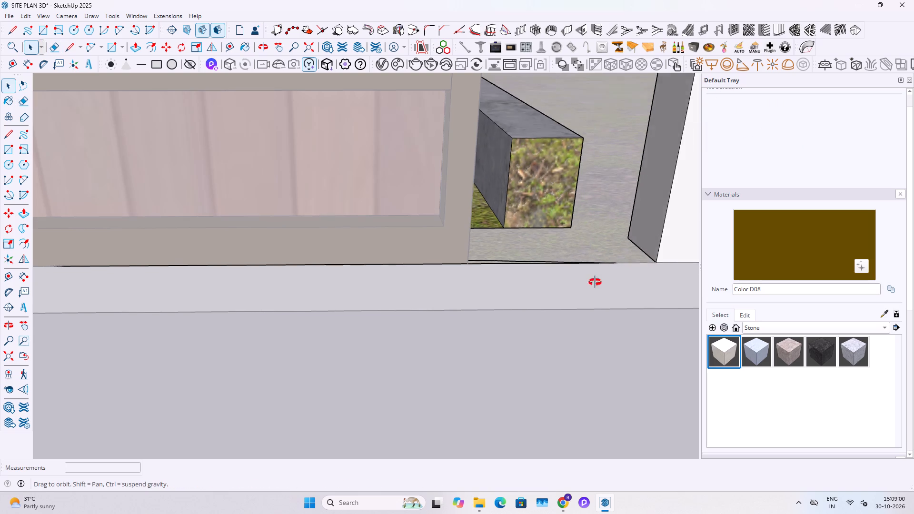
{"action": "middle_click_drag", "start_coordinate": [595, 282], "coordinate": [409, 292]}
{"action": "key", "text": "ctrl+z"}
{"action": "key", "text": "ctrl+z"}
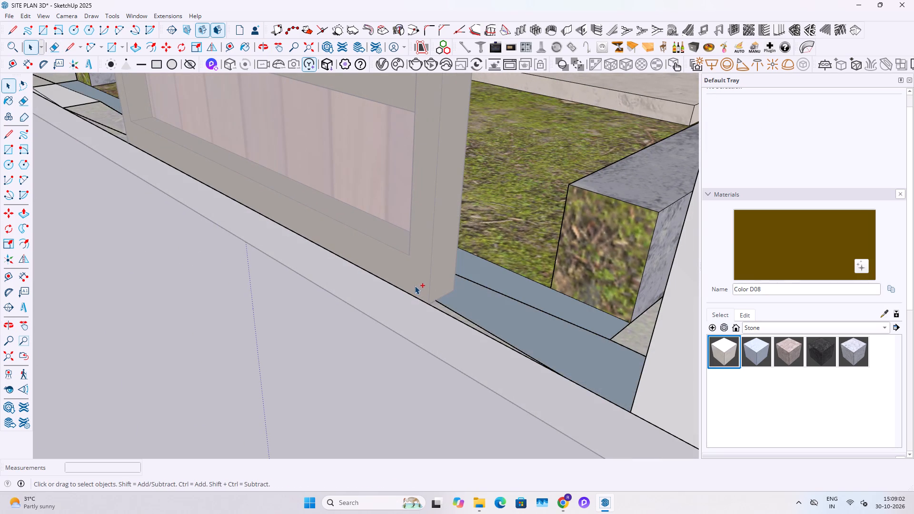
Check the gate's fit against the wall end and close the front wall's editing.
{"action": "scroll", "coordinate": [589, 316], "scroll_direction": "up", "scroll_amount": 2}
{"action": "middle_click_drag", "start_coordinate": [598, 332], "coordinate": [625, 349]}
{"action": "scroll", "coordinate": [422, 346], "scroll_direction": "down", "scroll_amount": 20}
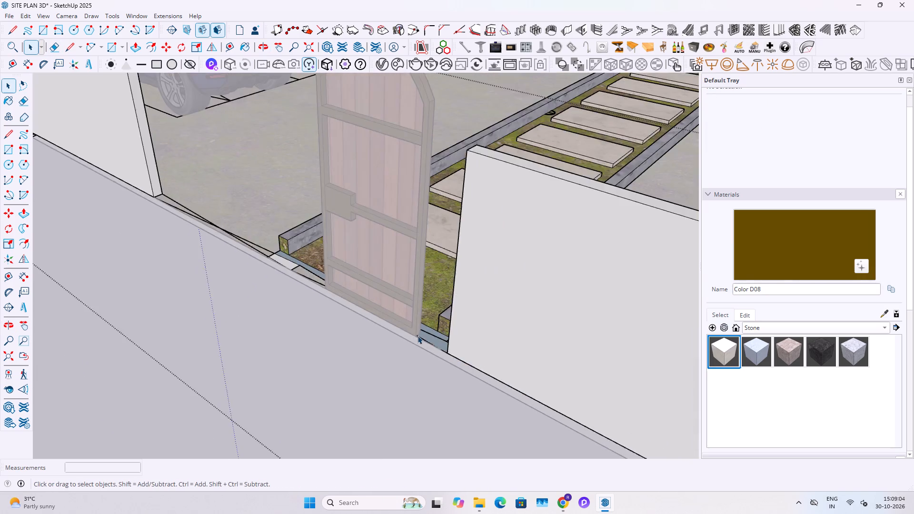
{"action": "scroll", "coordinate": [417, 336], "scroll_direction": "down", "scroll_amount": 8}
{"action": "key", "text": "space"}
{"action": "key", "text": "Escape"}
{"action": "key", "text": "Escape"}
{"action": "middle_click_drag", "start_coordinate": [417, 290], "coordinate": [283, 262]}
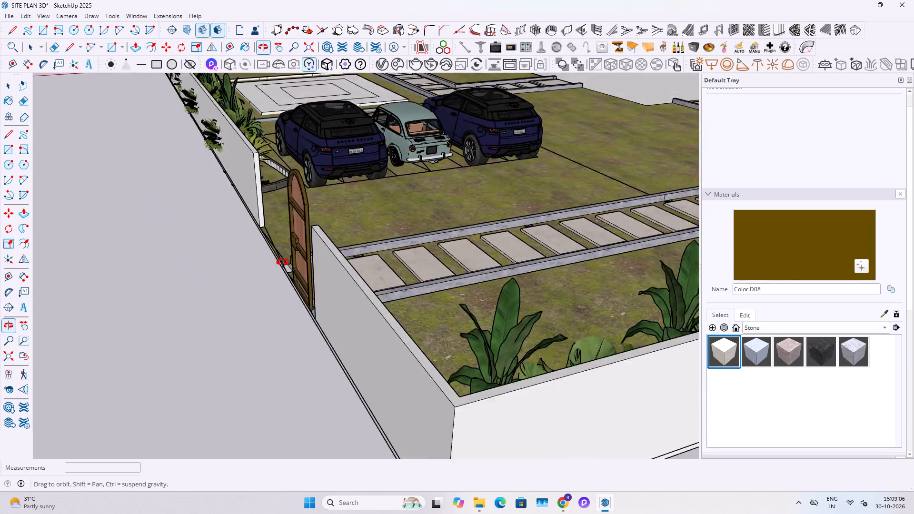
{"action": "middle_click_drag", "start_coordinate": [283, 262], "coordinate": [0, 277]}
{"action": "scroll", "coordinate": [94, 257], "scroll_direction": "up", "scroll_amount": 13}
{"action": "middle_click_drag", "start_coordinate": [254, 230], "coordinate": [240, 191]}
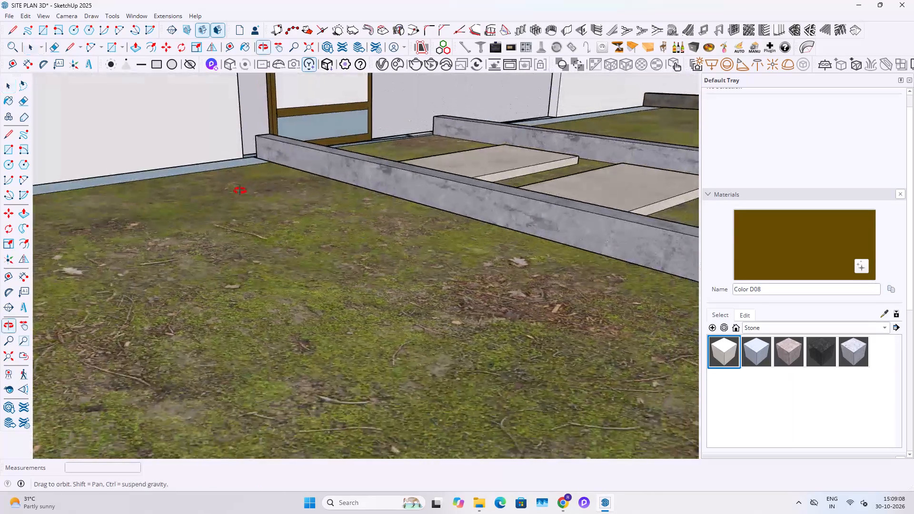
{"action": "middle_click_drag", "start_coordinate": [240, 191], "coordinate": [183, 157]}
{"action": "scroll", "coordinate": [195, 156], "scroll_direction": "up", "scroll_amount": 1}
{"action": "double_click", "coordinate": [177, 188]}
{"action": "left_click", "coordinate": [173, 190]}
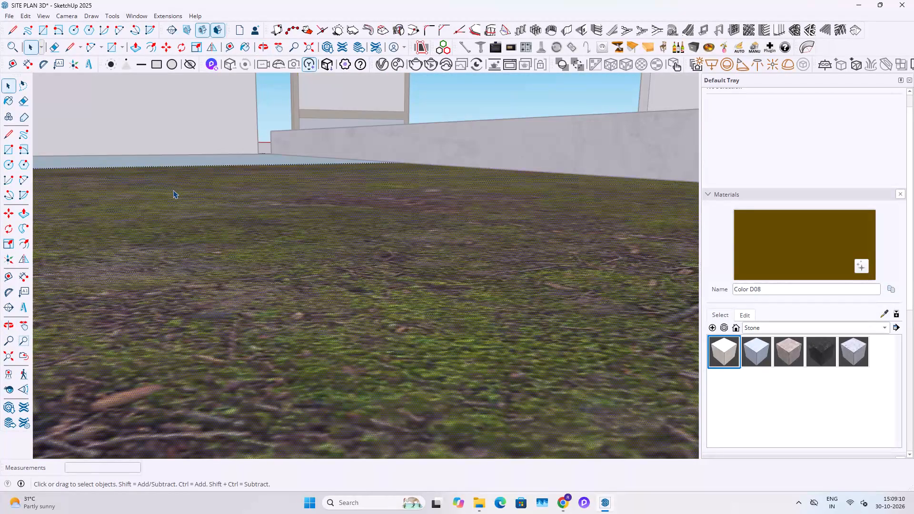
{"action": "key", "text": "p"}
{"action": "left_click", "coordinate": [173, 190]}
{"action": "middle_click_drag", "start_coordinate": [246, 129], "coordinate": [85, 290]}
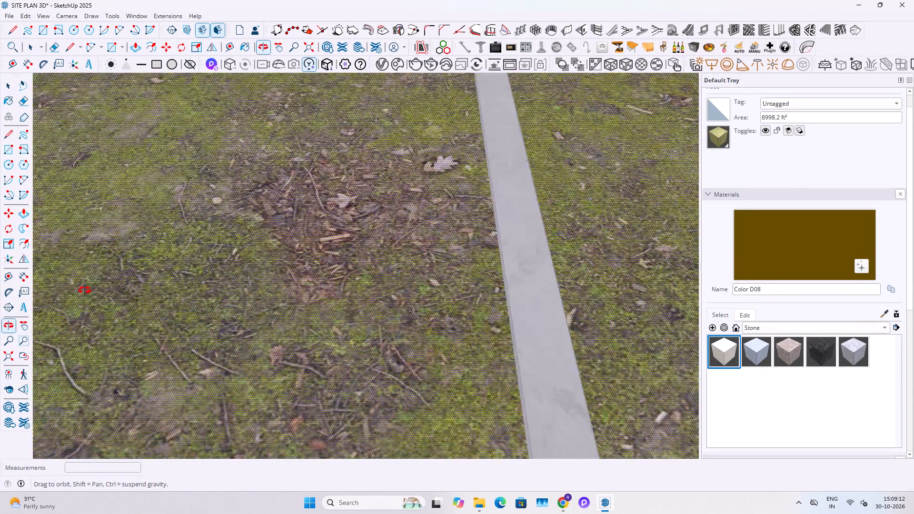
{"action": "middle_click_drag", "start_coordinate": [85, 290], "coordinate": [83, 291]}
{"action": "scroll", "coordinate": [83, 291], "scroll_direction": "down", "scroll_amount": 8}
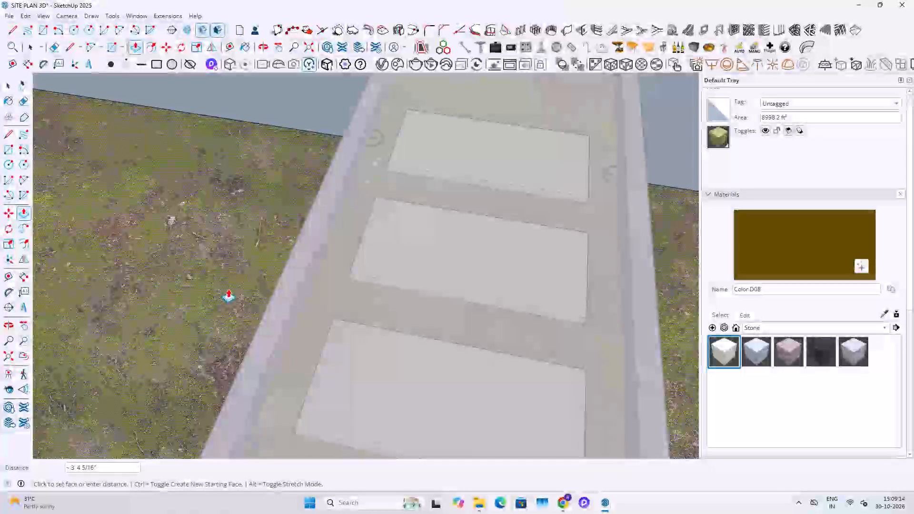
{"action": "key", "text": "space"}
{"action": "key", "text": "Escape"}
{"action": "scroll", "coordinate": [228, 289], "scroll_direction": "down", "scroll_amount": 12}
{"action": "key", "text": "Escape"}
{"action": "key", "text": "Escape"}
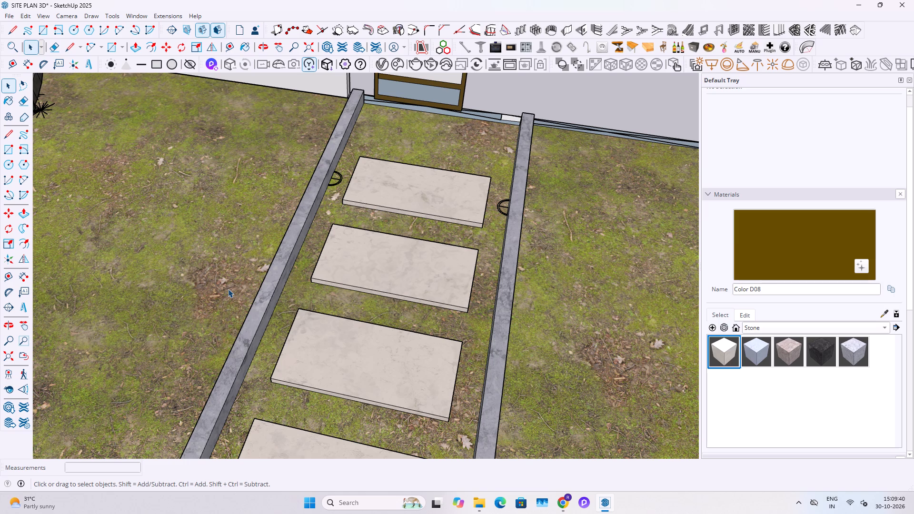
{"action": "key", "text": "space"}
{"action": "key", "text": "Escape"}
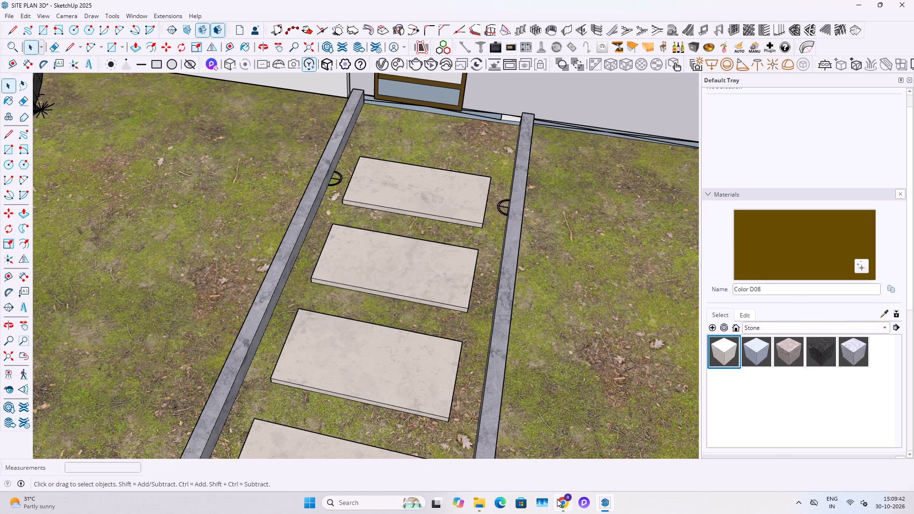
Switch to 3D Warehouse in Chrome and replace the model search with LANDSCAPE LIGHT.
{"action": "left_click", "coordinate": [557, 499]}
{"action": "left_click", "coordinate": [565, 216]}
{"action": "left_click", "coordinate": [581, 117]}
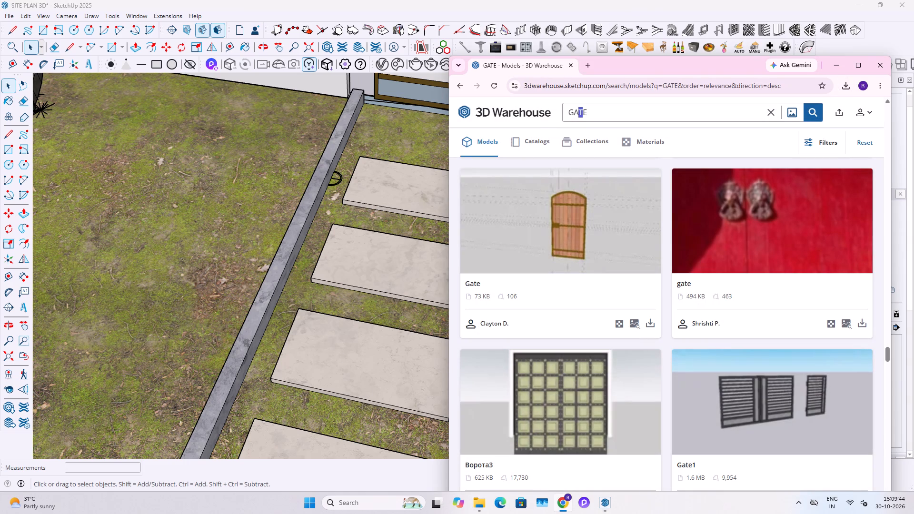
{"action": "left_click_drag", "start_coordinate": [590, 111], "coordinate": [535, 119]}
{"action": "type", "text": "LA"}
{"action": "type", "text": "NDSCAPE LIGHT"}
{"action": "key", "text": "Return"}
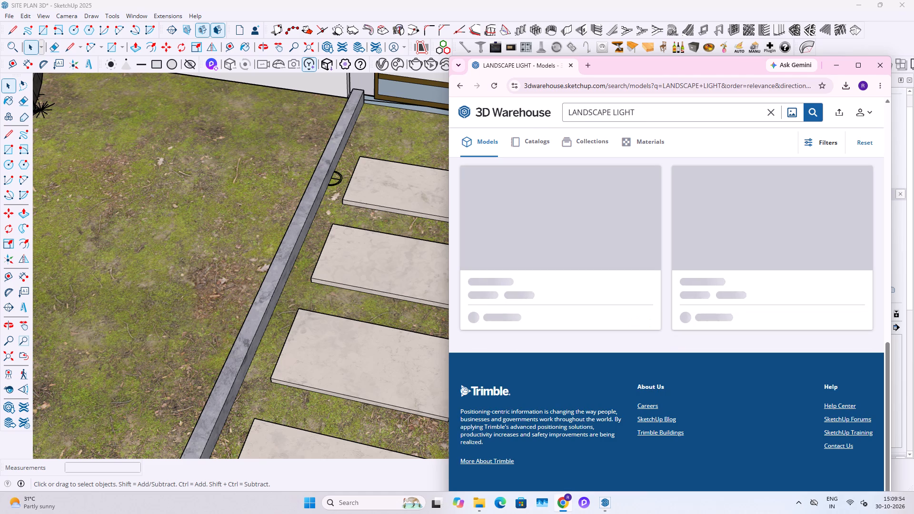
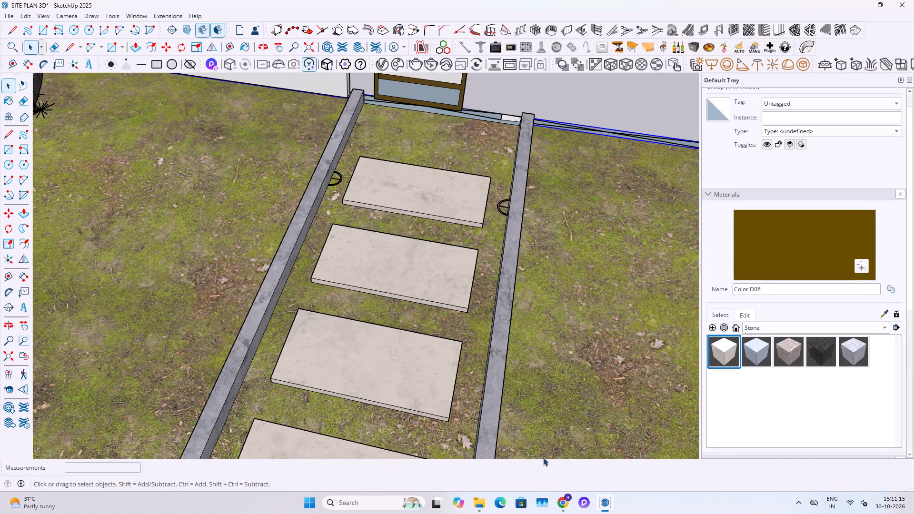
Switch to 3D Warehouse in Chrome, look through the LANDSCAPE LIGHT results and check the LANDSCAPE LIGHTING PACKAGE 12 model.
{"action": "left_click", "coordinate": [566, 505]}
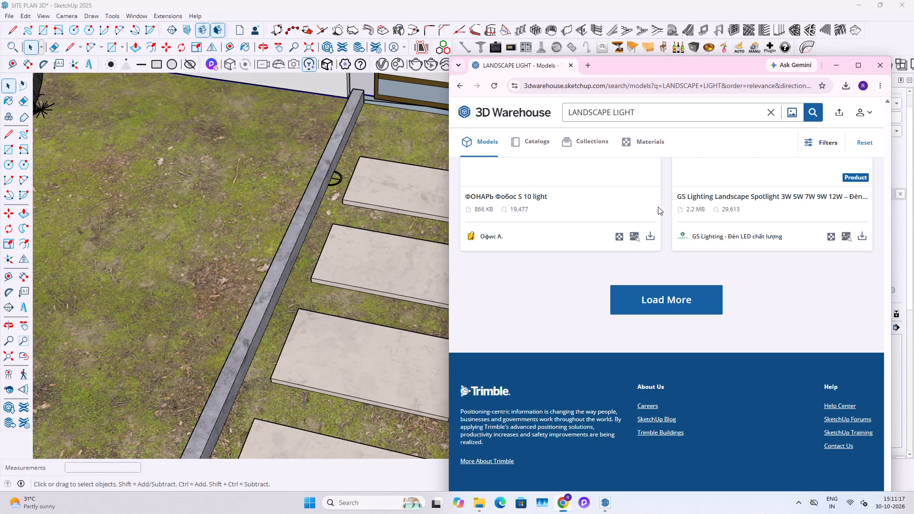
{"action": "scroll", "coordinate": [657, 207], "scroll_direction": "up", "scroll_amount": 20}
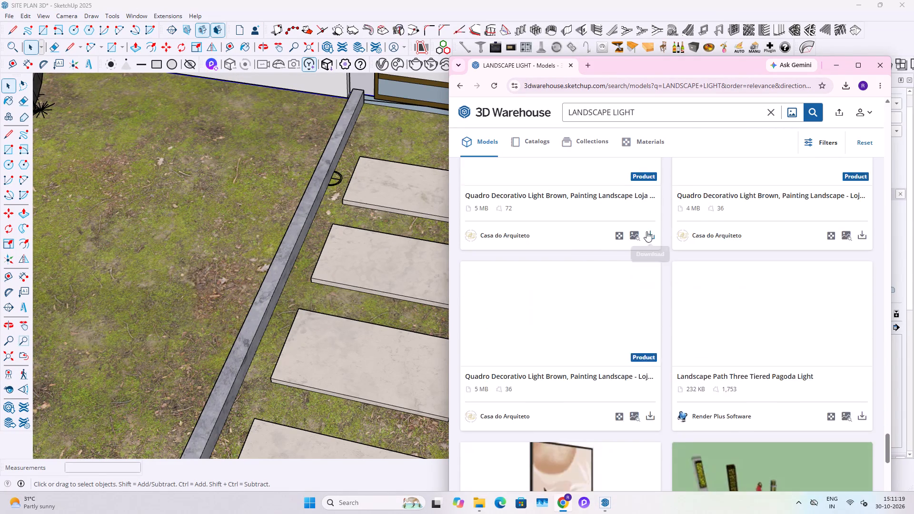
{"action": "scroll", "coordinate": [646, 231], "scroll_direction": "up", "scroll_amount": 4}
{"action": "scroll", "coordinate": [646, 231], "scroll_direction": "down", "scroll_amount": 6}
{"action": "scroll", "coordinate": [645, 233], "scroll_direction": "up", "scroll_amount": 3}
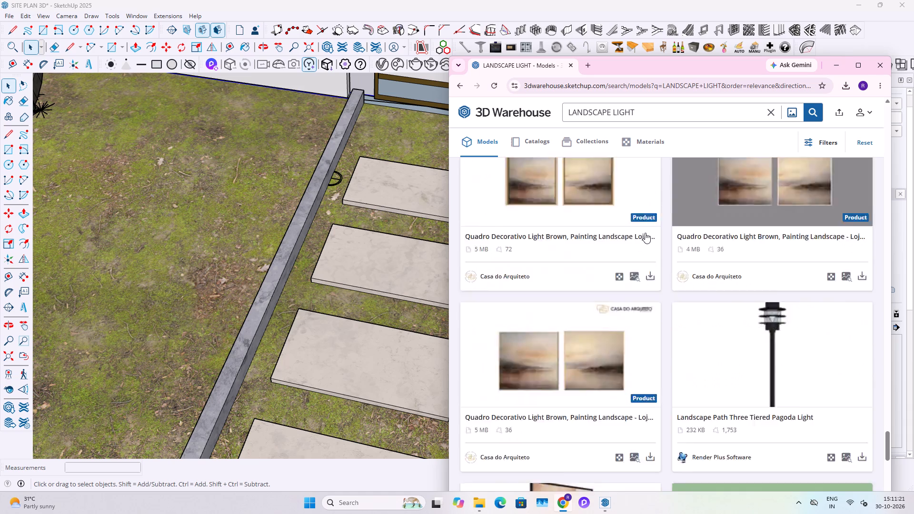
{"action": "scroll", "coordinate": [645, 233], "scroll_direction": "up", "scroll_amount": 20}
{"action": "scroll", "coordinate": [645, 233], "scroll_direction": "up", "scroll_amount": 1}
{"action": "scroll", "coordinate": [645, 233], "scroll_direction": "down", "scroll_amount": 1}
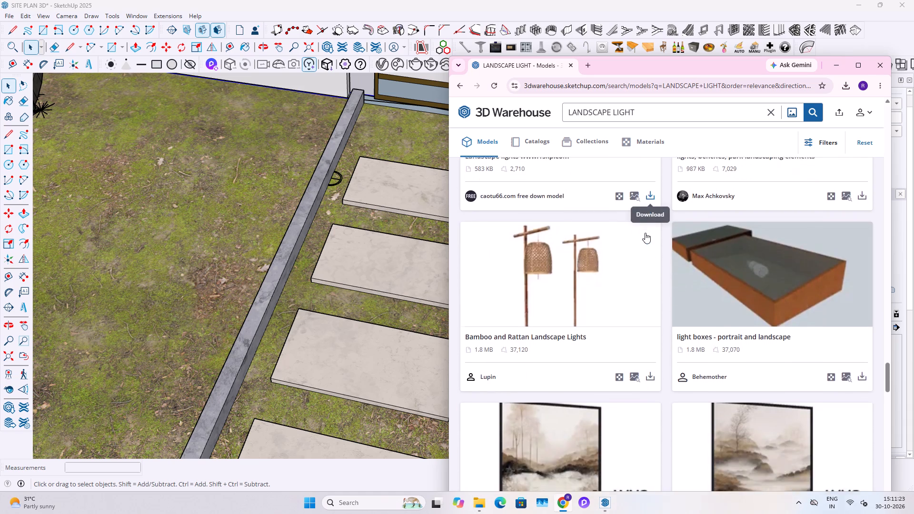
{"action": "scroll", "coordinate": [645, 233], "scroll_direction": "down", "scroll_amount": 4}
{"action": "scroll", "coordinate": [645, 233], "scroll_direction": "up", "scroll_amount": 20}
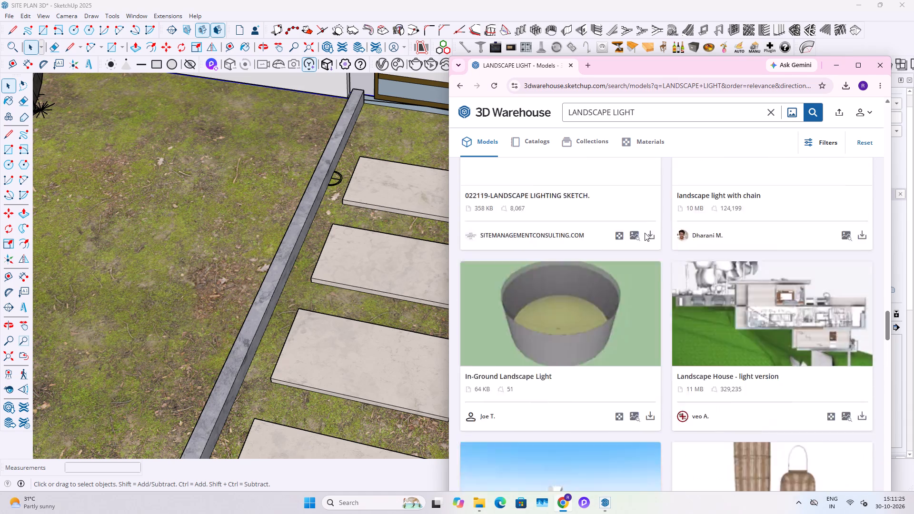
{"action": "scroll", "coordinate": [645, 233], "scroll_direction": "up", "scroll_amount": 11}
{"action": "scroll", "coordinate": [646, 234], "scroll_direction": "down", "scroll_amount": 3}
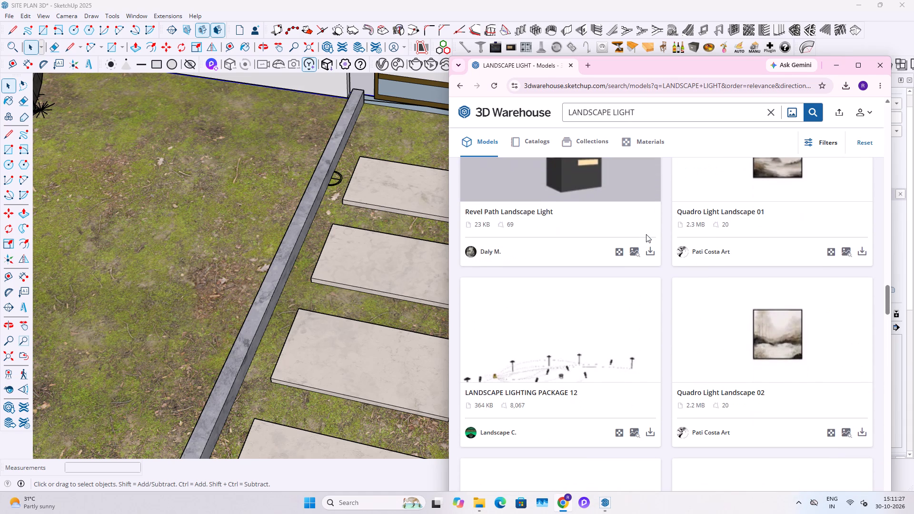
{"action": "left_click", "coordinate": [618, 315]}
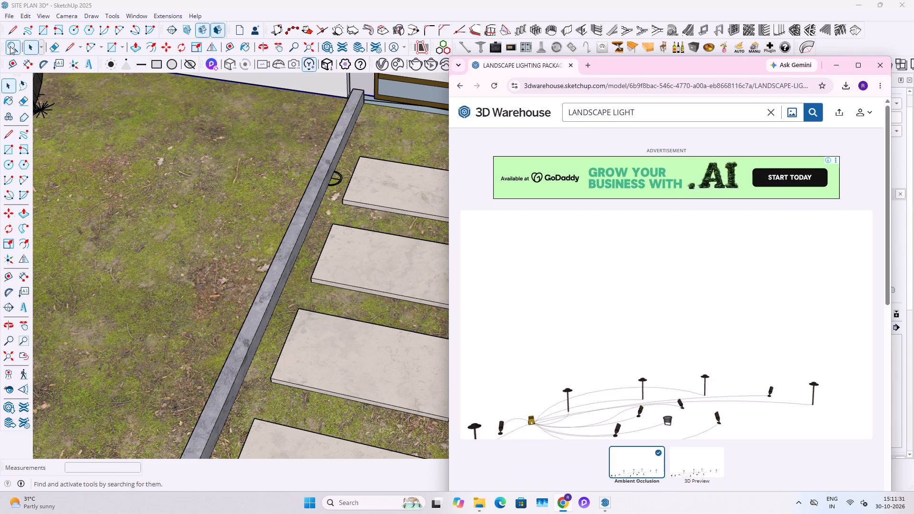
{"action": "left_click", "coordinate": [460, 87]}
Find the Landscape Light model with the black tiered lantern among the search results and open its page.
{"action": "scroll", "coordinate": [618, 341], "scroll_direction": "up", "scroll_amount": 3}
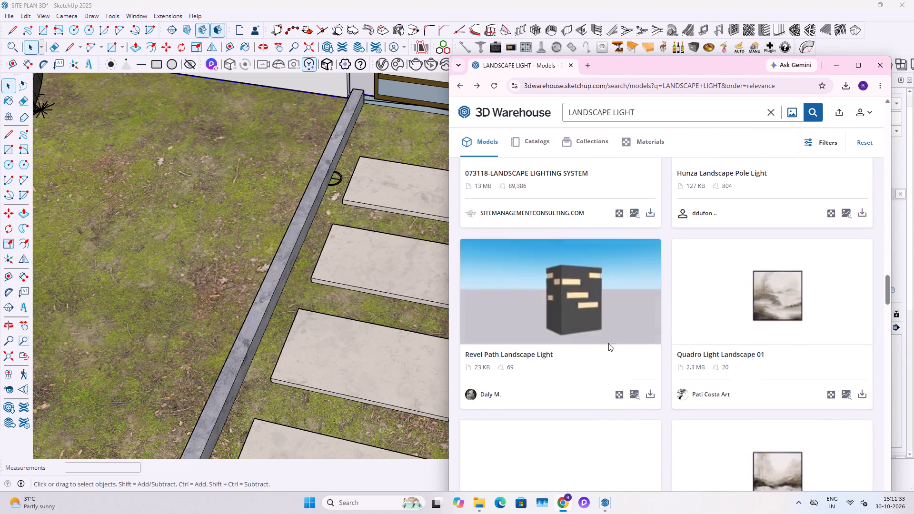
{"action": "scroll", "coordinate": [601, 339], "scroll_direction": "up", "scroll_amount": 13}
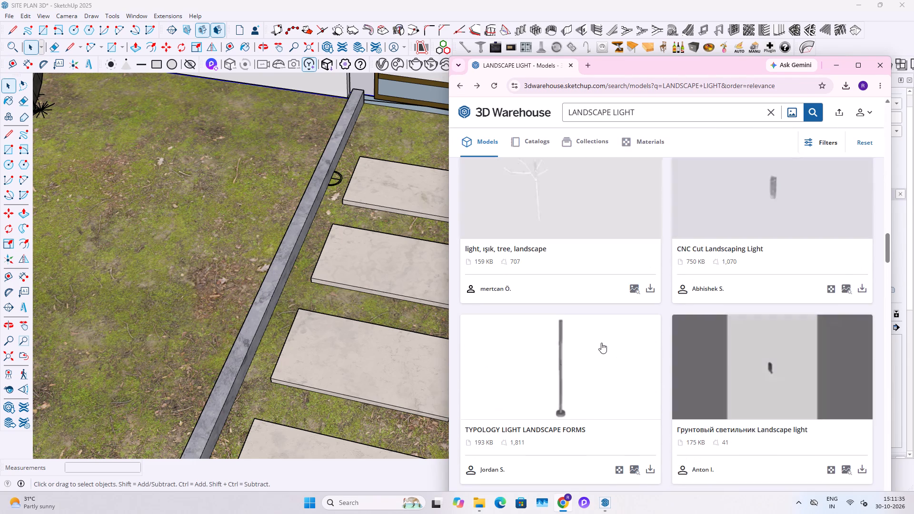
{"action": "scroll", "coordinate": [601, 343], "scroll_direction": "down", "scroll_amount": 3}
{"action": "scroll", "coordinate": [601, 343], "scroll_direction": "up", "scroll_amount": 12}
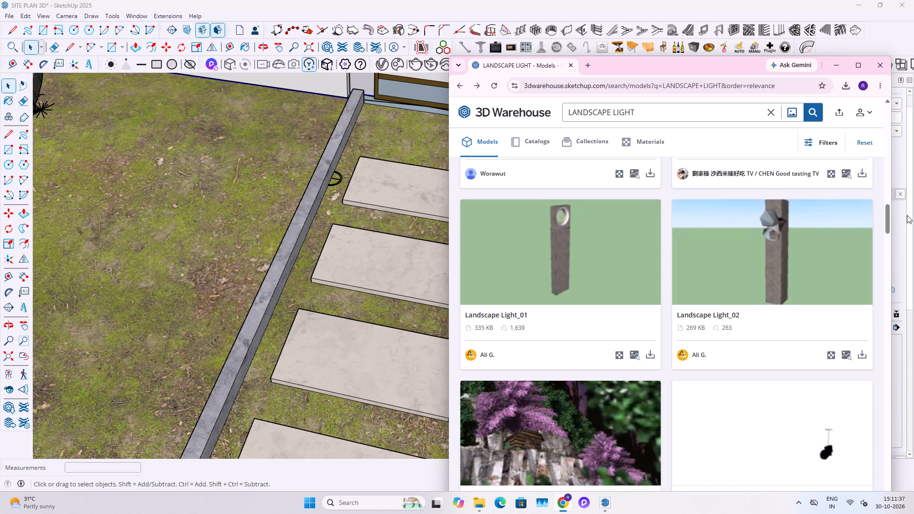
{"action": "left_click_drag", "start_coordinate": [883, 221], "coordinate": [882, 193]}
{"action": "left_click_drag", "start_coordinate": [887, 215], "coordinate": [885, 168]}
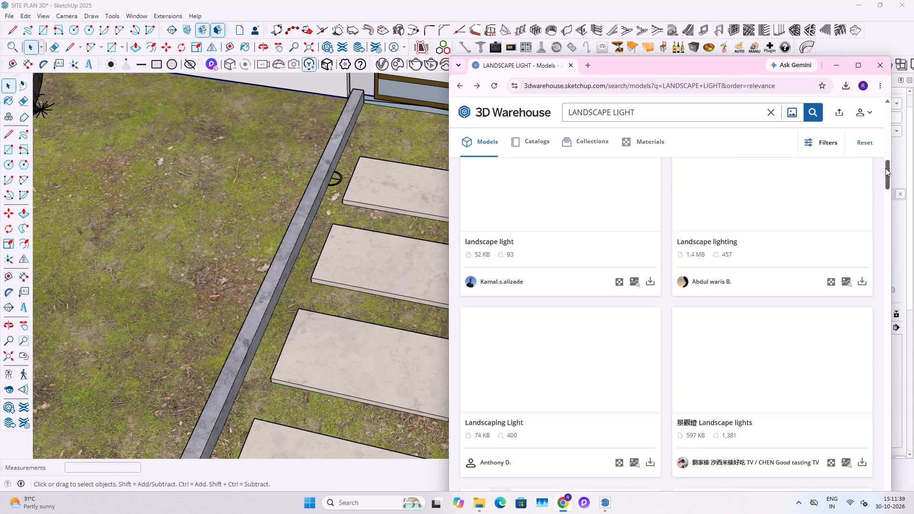
{"action": "left_click_drag", "start_coordinate": [885, 168], "coordinate": [880, 130]}
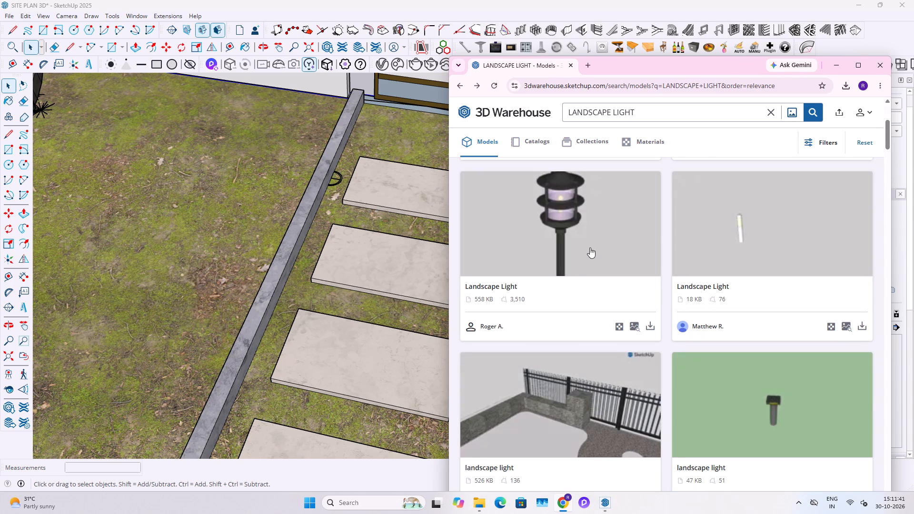
{"action": "left_click", "coordinate": [590, 247]}
{"action": "scroll", "coordinate": [693, 368], "scroll_direction": "down", "scroll_amount": 3}
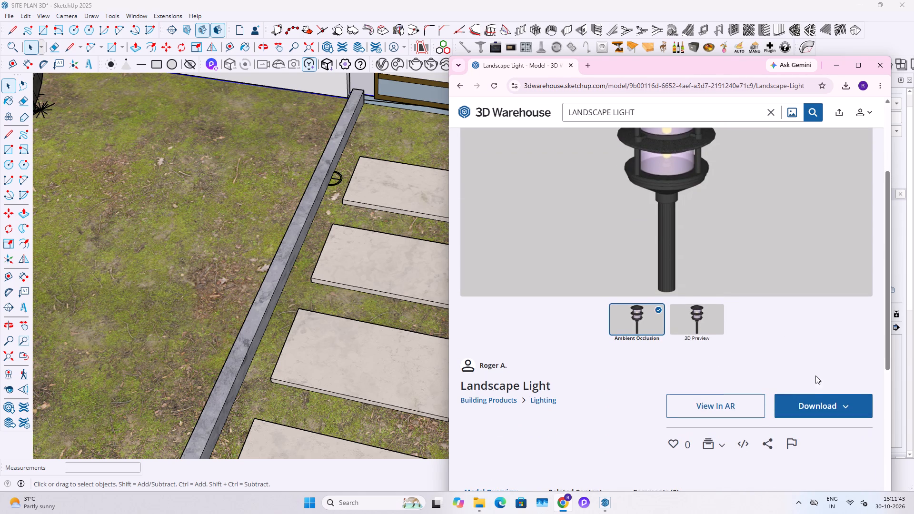
Request the Landscape Light download, unlock more downloads through the short video, and decline the subscription offer.
{"action": "left_click", "coordinate": [820, 405]}
{"action": "left_click", "coordinate": [817, 423]}
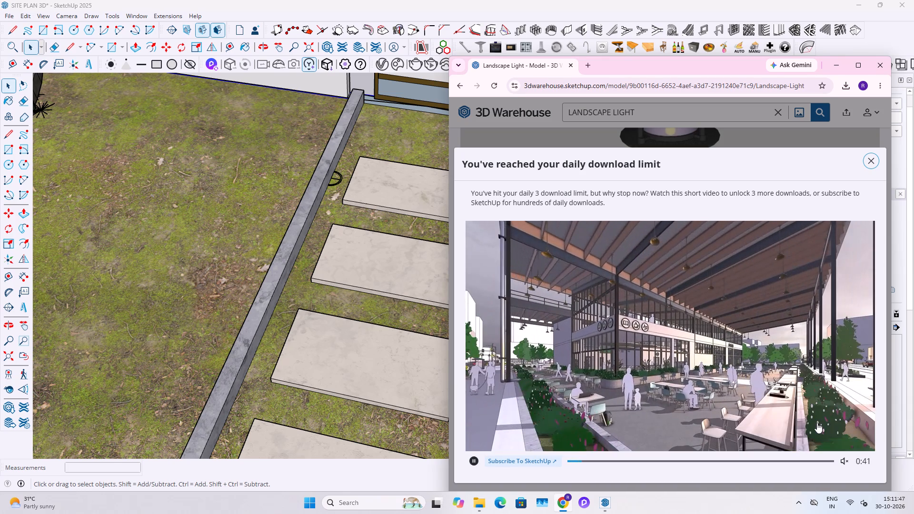
{"action": "scroll", "coordinate": [817, 417], "scroll_direction": "down", "scroll_amount": 1}
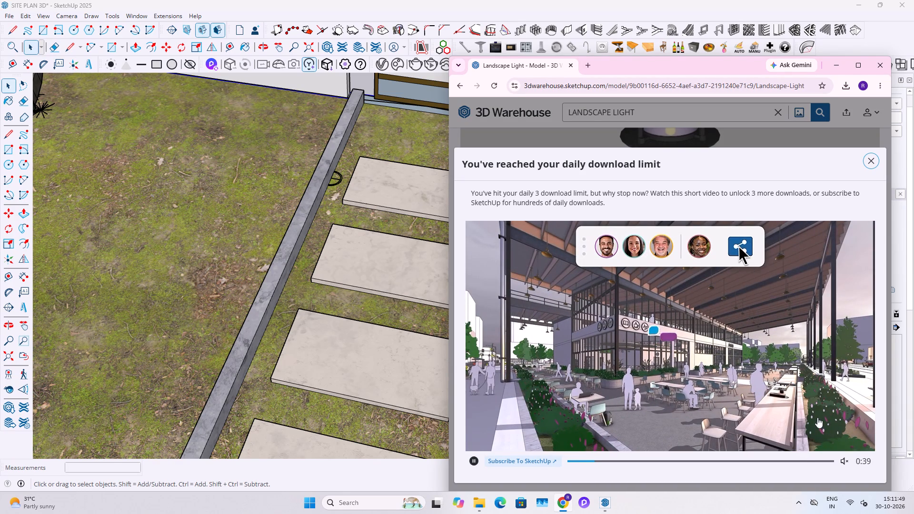
{"action": "scroll", "coordinate": [817, 417], "scroll_direction": "down", "scroll_amount": 1}
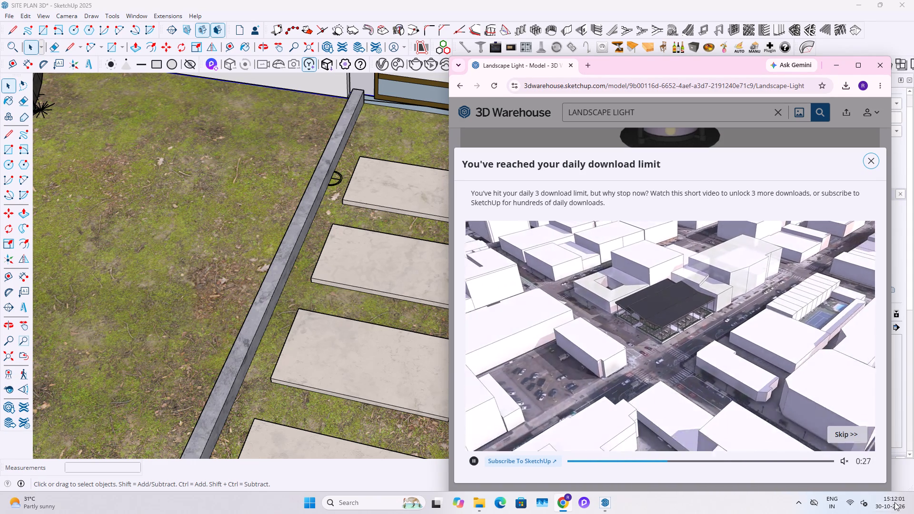
{"action": "left_click", "coordinate": [856, 425]}
{"action": "left_click", "coordinate": [848, 435]}
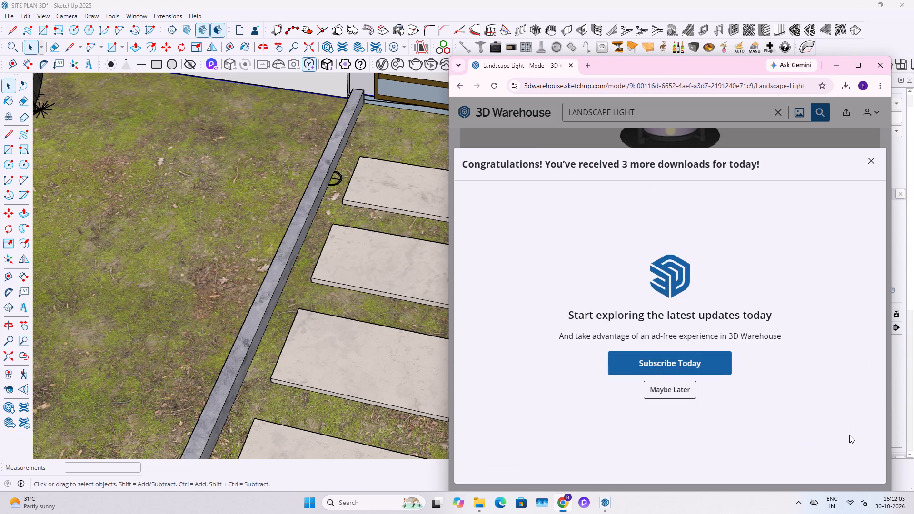
{"action": "left_click", "coordinate": [659, 390]}
Download the Landscape Light model and save it as Landscape+Light in SketchUp 2025 format in Downloads.
{"action": "left_click", "coordinate": [784, 406]}
{"action": "left_click", "coordinate": [790, 428]}
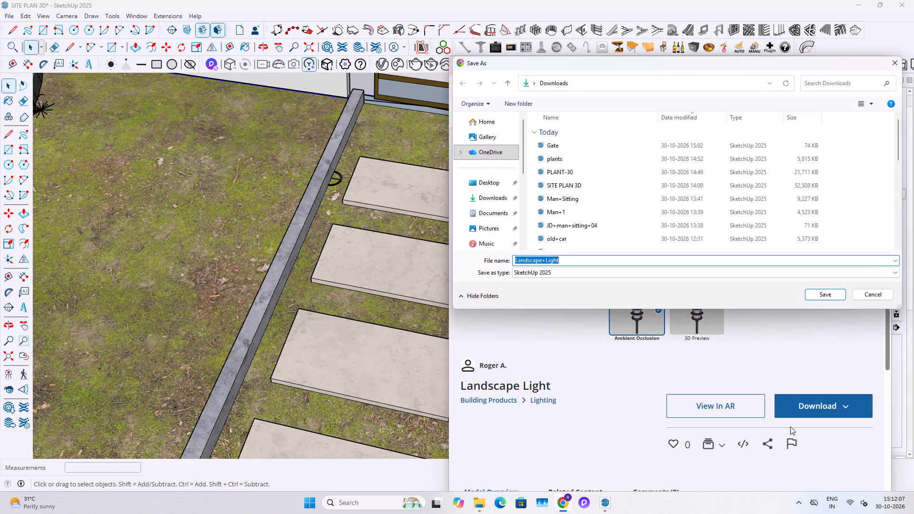
{"action": "left_click", "coordinate": [811, 298]}
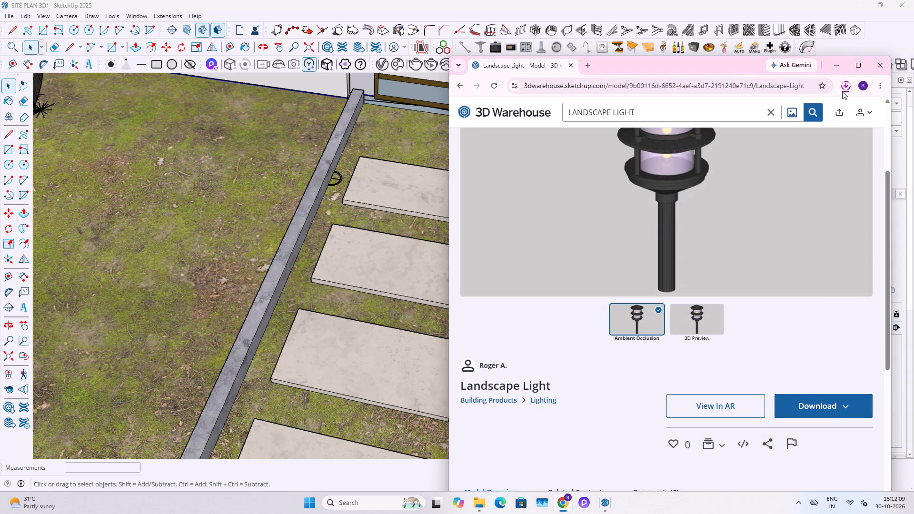
Insert the downloaded Landscape+Light.skp file into the SketchUp site plan, over the stepping-stone path.
{"action": "left_click", "coordinate": [841, 91]}
{"action": "left_click_drag", "start_coordinate": [784, 132], "coordinate": [297, 333]}
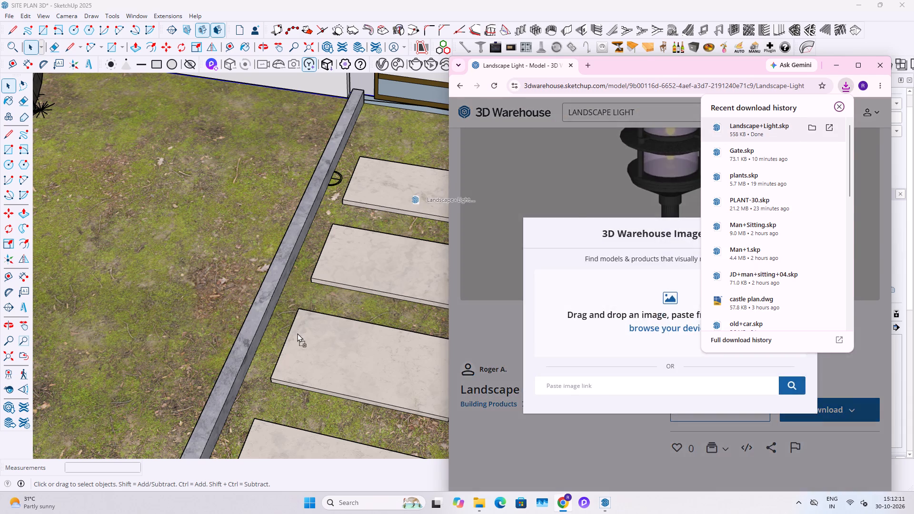
{"action": "left_click_drag", "start_coordinate": [297, 333], "coordinate": [304, 370]}
Examine the inserted landscape light's overall size and position relative to the site plan.
{"action": "scroll", "coordinate": [305, 352], "scroll_direction": "down", "scroll_amount": 9}
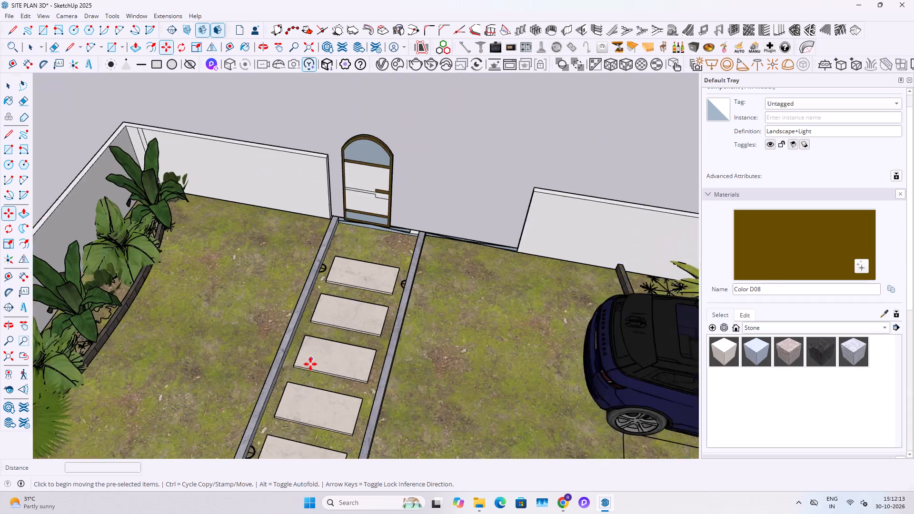
{"action": "scroll", "coordinate": [310, 364], "scroll_direction": "down", "scroll_amount": 5}
{"action": "scroll", "coordinate": [307, 365], "scroll_direction": "up", "scroll_amount": 15}
{"action": "middle_click_drag", "start_coordinate": [386, 286], "coordinate": [243, 286]}
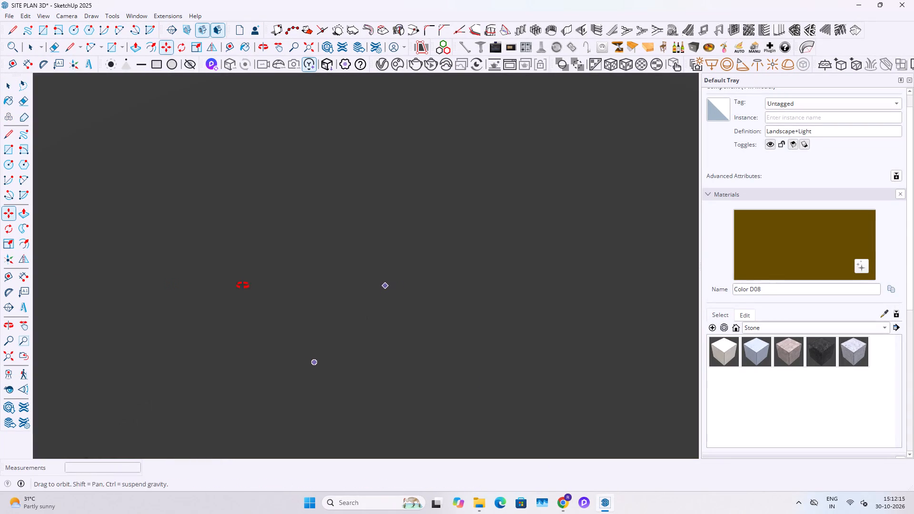
{"action": "middle_click_drag", "start_coordinate": [243, 286], "coordinate": [16, 255]}
{"action": "scroll", "coordinate": [156, 289], "scroll_direction": "down", "scroll_amount": 20}
{"action": "scroll", "coordinate": [156, 289], "scroll_direction": "down", "scroll_amount": 20}
{"action": "scroll", "coordinate": [156, 289], "scroll_direction": "down", "scroll_amount": 4}
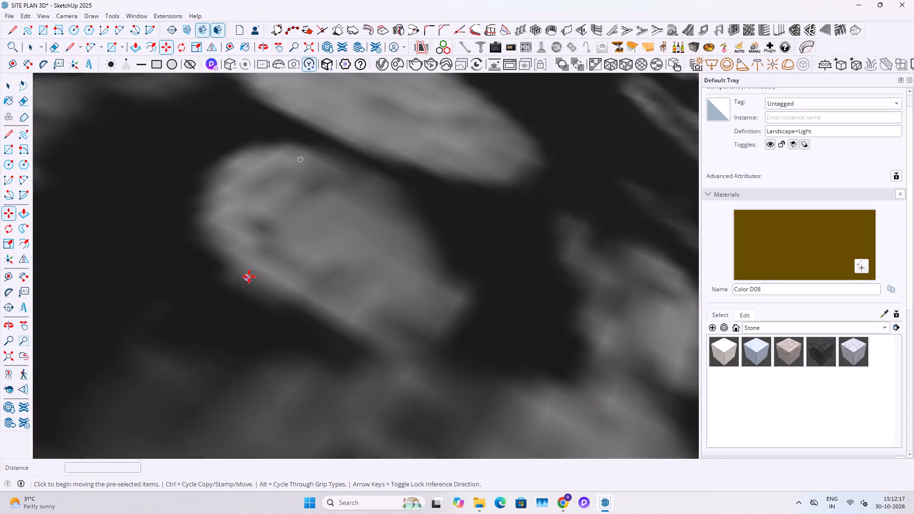
{"action": "scroll", "coordinate": [249, 277], "scroll_direction": "down", "scroll_amount": 20}
{"action": "scroll", "coordinate": [249, 277], "scroll_direction": "down", "scroll_amount": 10}
{"action": "middle_click_drag", "start_coordinate": [336, 308], "coordinate": [162, 307]}
{"action": "scroll", "coordinate": [189, 293], "scroll_direction": "down", "scroll_amount": 11}
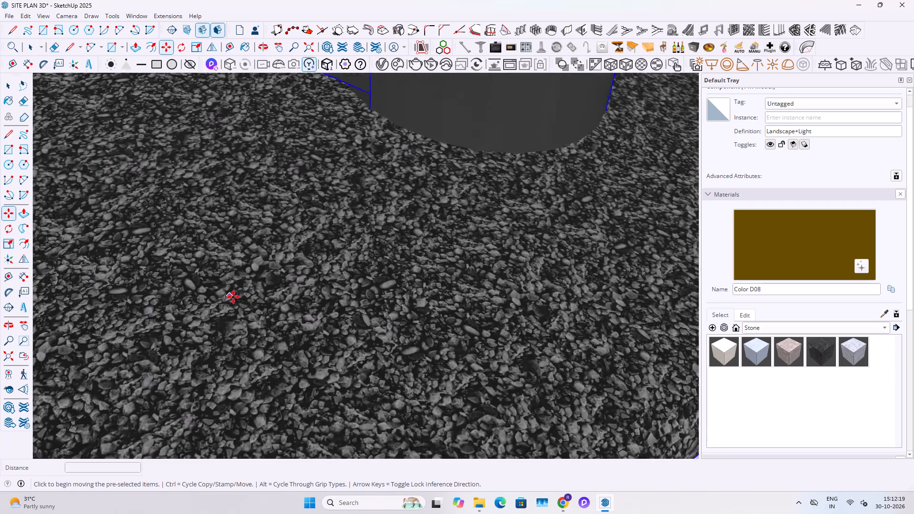
{"action": "scroll", "coordinate": [233, 297], "scroll_direction": "down", "scroll_amount": 20}
{"action": "scroll", "coordinate": [233, 297], "scroll_direction": "down", "scroll_amount": 5}
{"action": "scroll", "coordinate": [248, 295], "scroll_direction": "up", "scroll_amount": 1}
{"action": "scroll", "coordinate": [248, 295], "scroll_direction": "down", "scroll_amount": 16}
{"action": "key", "text": "space"}
{"action": "key", "text": "space"}
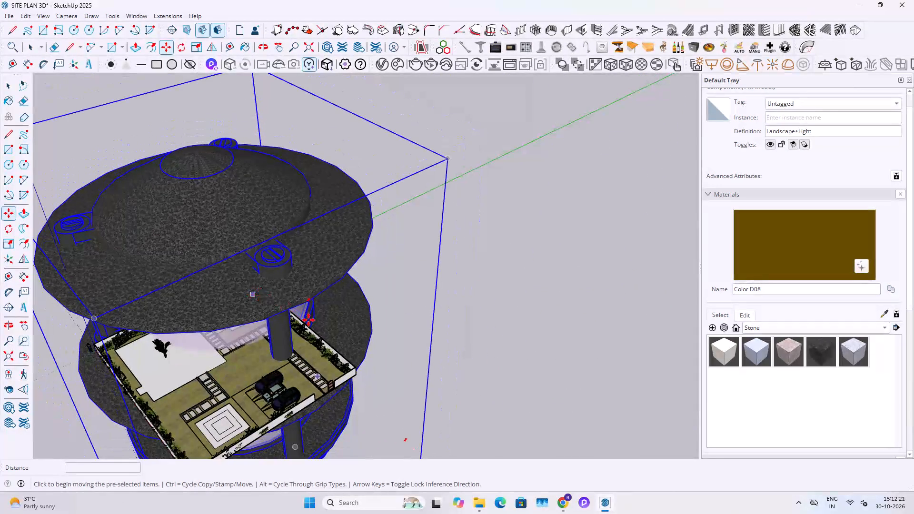
{"action": "middle_click_drag", "start_coordinate": [307, 320], "coordinate": [226, 237]}
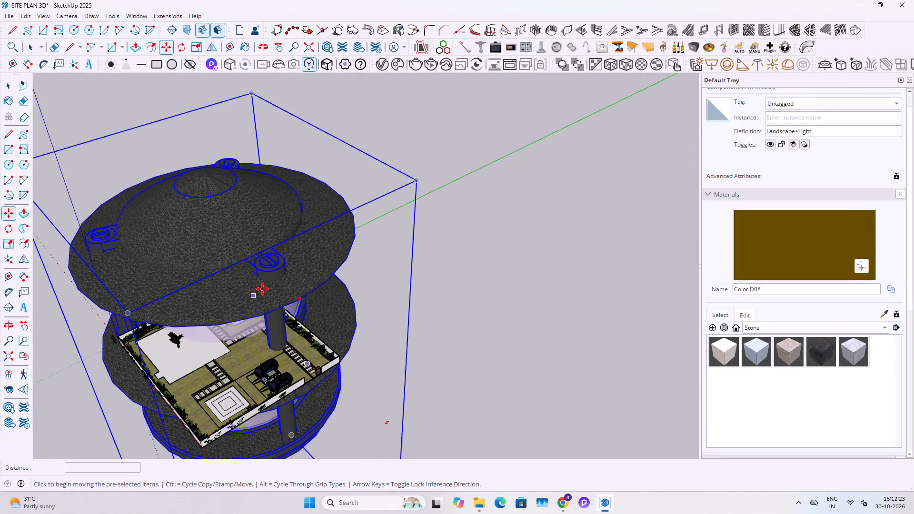
{"action": "scroll", "coordinate": [262, 288], "scroll_direction": "down", "scroll_amount": 5}
{"action": "scroll", "coordinate": [265, 329], "scroll_direction": "down", "scroll_amount": 4}
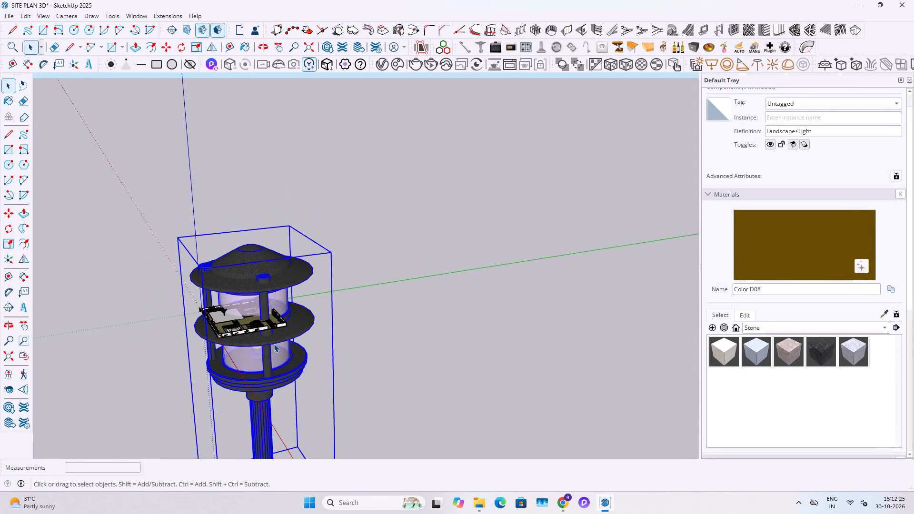
{"action": "scroll", "coordinate": [274, 344], "scroll_direction": "down", "scroll_amount": 12}
{"action": "middle_click_drag", "start_coordinate": [271, 371], "coordinate": [271, 390]}
{"action": "key", "text": "s"}
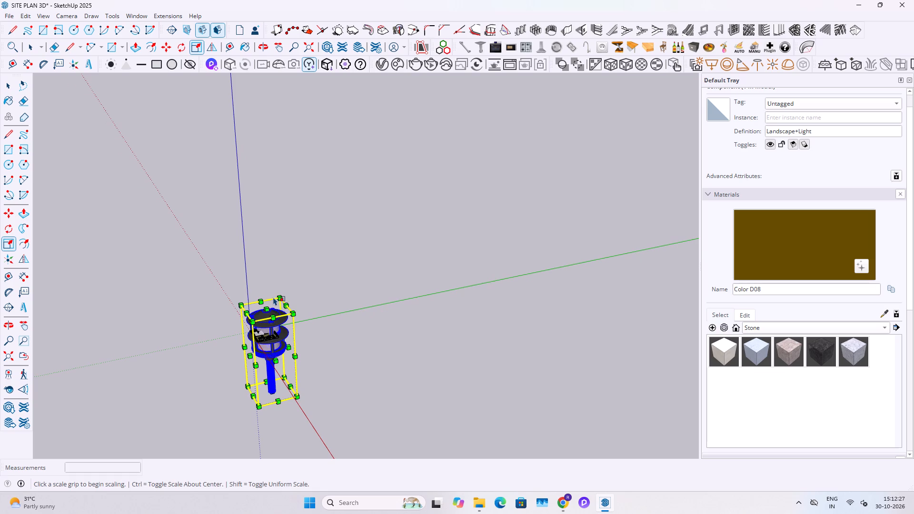
{"action": "key", "text": "space"}
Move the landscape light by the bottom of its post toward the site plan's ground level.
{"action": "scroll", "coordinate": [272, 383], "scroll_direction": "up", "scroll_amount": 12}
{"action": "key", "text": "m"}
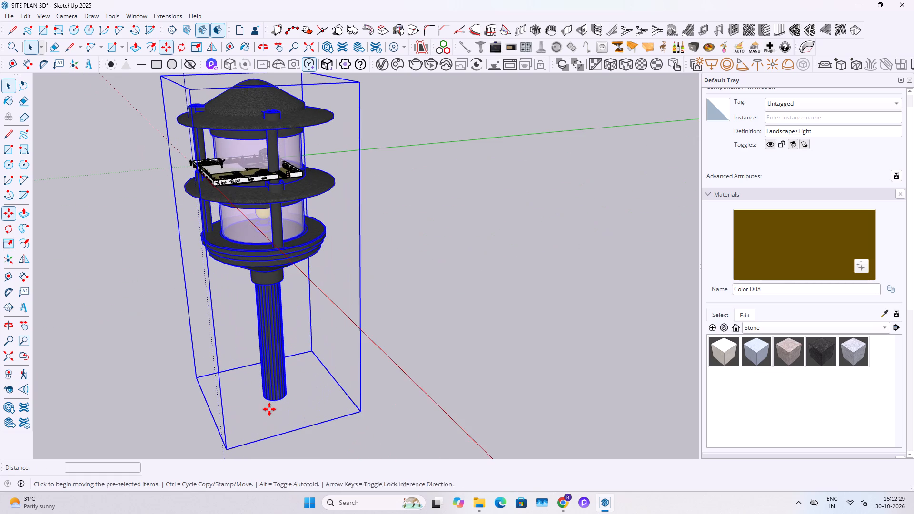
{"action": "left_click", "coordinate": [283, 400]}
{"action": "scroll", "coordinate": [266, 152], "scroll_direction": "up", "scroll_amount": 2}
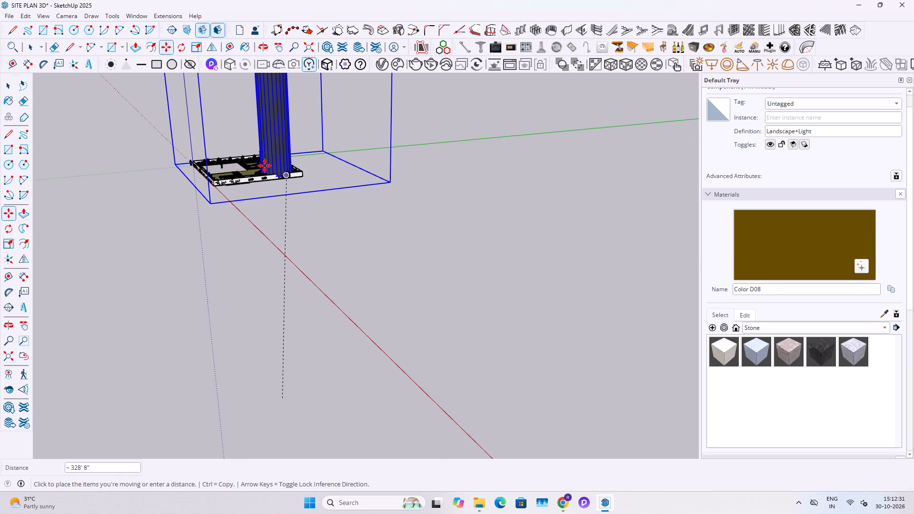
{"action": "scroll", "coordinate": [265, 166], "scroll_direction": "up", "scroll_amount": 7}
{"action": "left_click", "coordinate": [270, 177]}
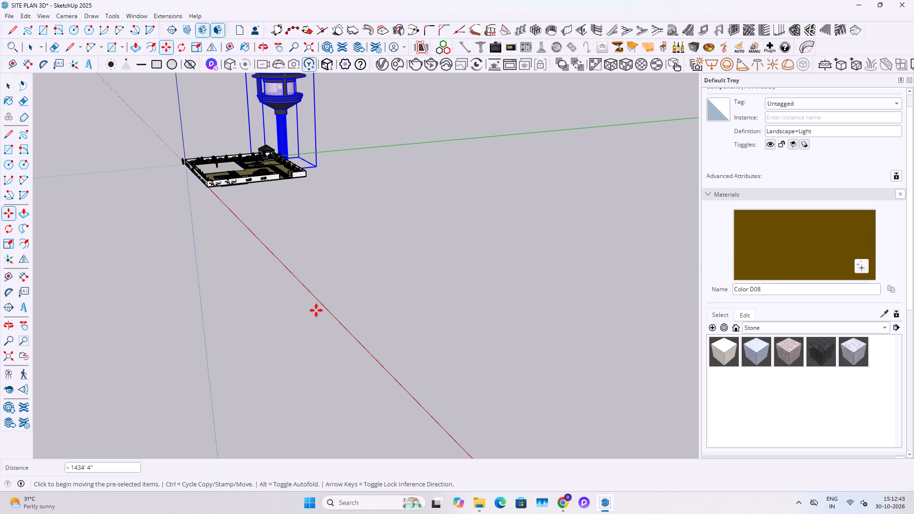
Move the landscape light by its post's base to the bottom of the front wall end across the opening from the gate.
{"action": "scroll", "coordinate": [316, 311], "scroll_direction": "down", "scroll_amount": 10}
{"action": "middle_click_drag", "start_coordinate": [307, 264], "coordinate": [141, 242]}
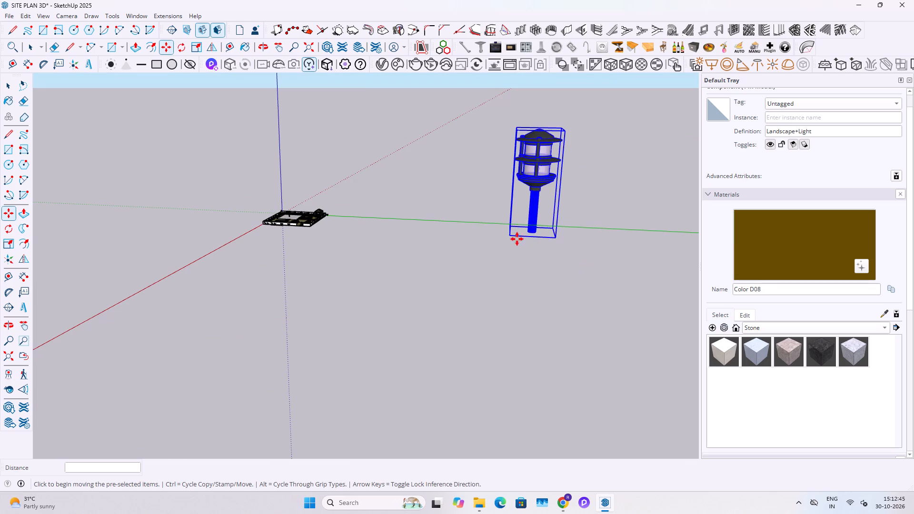
{"action": "left_click", "coordinate": [530, 232]}
{"action": "scroll", "coordinate": [298, 199], "scroll_direction": "up", "scroll_amount": 19}
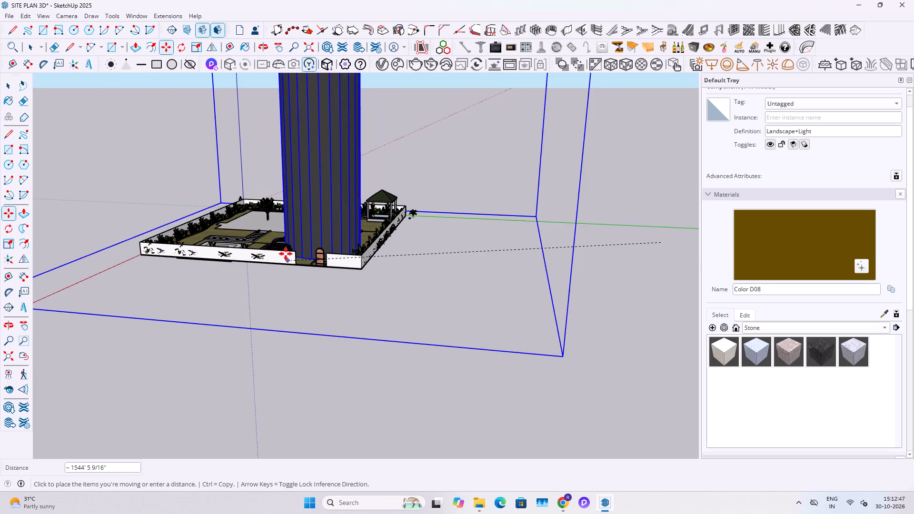
{"action": "scroll", "coordinate": [310, 263], "scroll_direction": "up", "scroll_amount": 15}
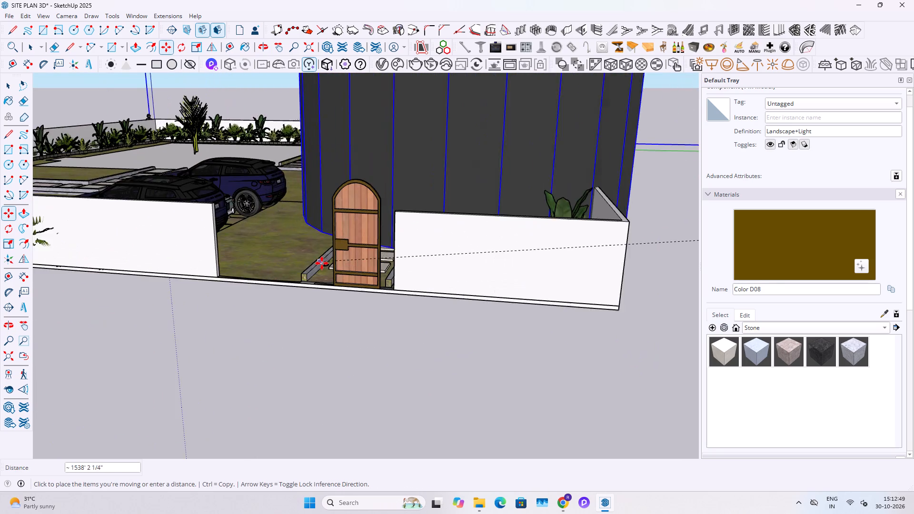
{"action": "scroll", "coordinate": [322, 263], "scroll_direction": "up", "scroll_amount": 1}
{"action": "left_click", "coordinate": [207, 276]}
{"action": "key", "text": "space"}
{"action": "key", "text": "space"}
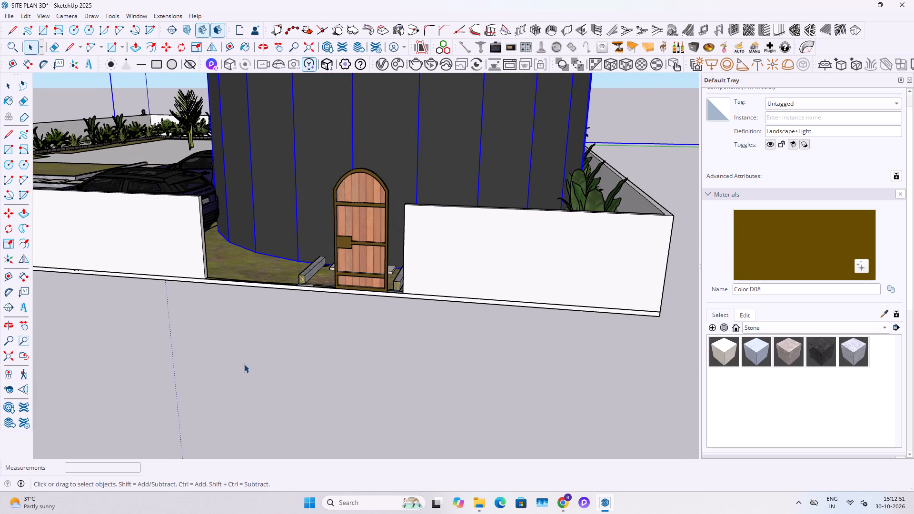
Scale the oversized landscape light down uniformly to about 0.15 of its size, from an upper corner of its bounding box.
{"action": "left_click", "coordinate": [244, 366]}
{"action": "scroll", "coordinate": [250, 366], "scroll_direction": "down", "scroll_amount": 20}
{"action": "scroll", "coordinate": [250, 366], "scroll_direction": "down", "scroll_amount": 20}
{"action": "scroll", "coordinate": [250, 366], "scroll_direction": "down", "scroll_amount": 1}
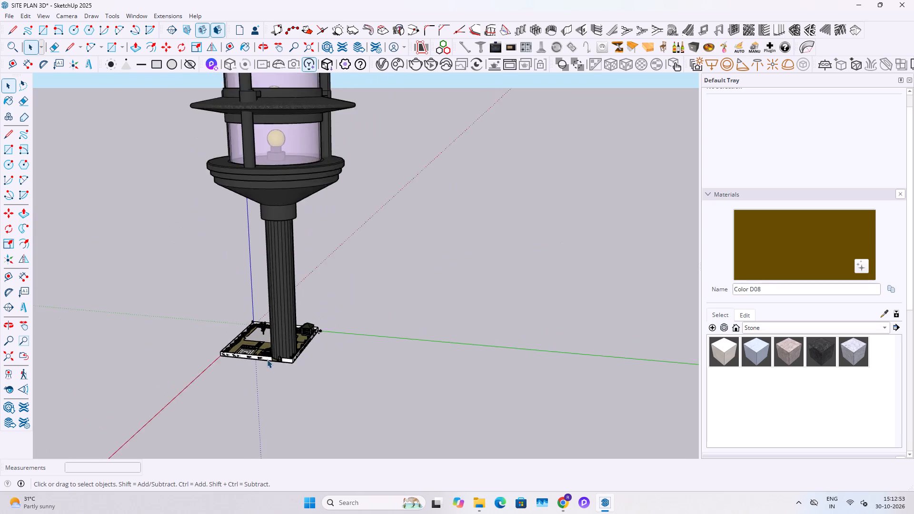
{"action": "scroll", "coordinate": [267, 359], "scroll_direction": "down", "scroll_amount": 4}
{"action": "left_click", "coordinate": [272, 214]}
{"action": "scroll", "coordinate": [272, 214], "scroll_direction": "down", "scroll_amount": 5}
{"action": "key", "text": "s"}
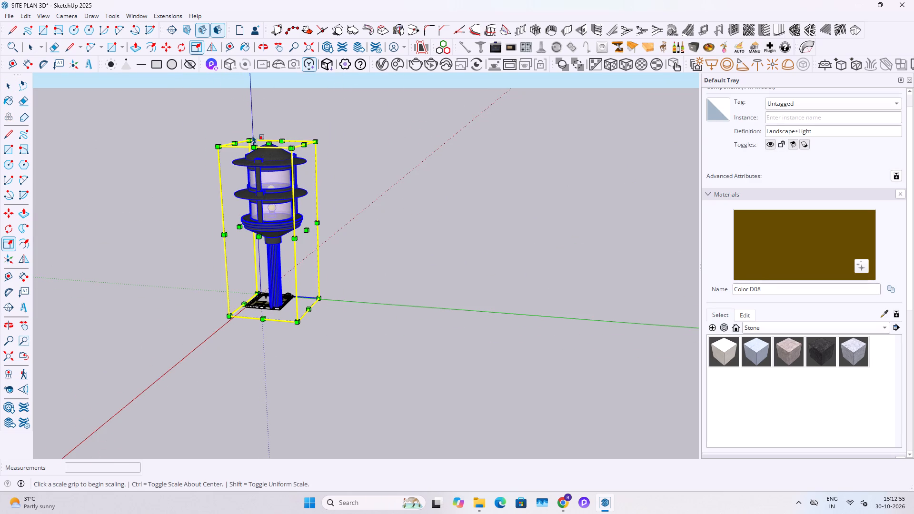
{"action": "left_click", "coordinate": [249, 137]}
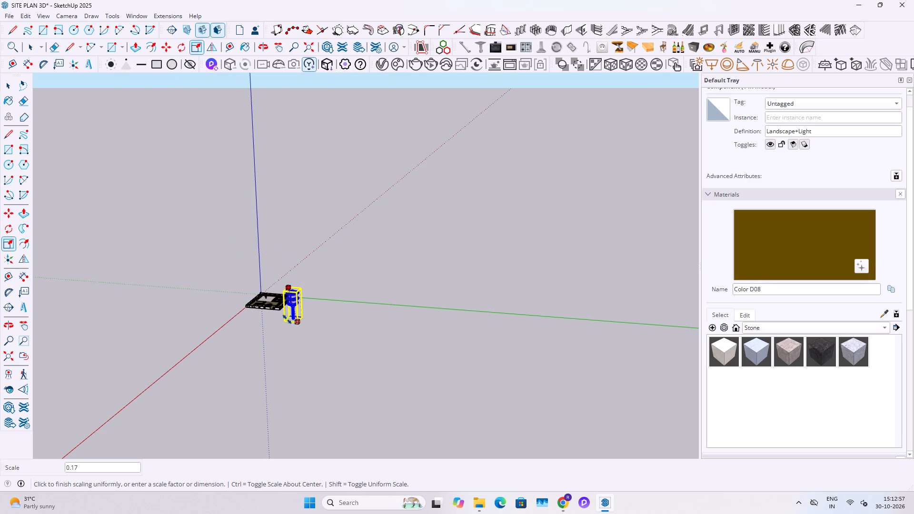
{"action": "left_click", "coordinate": [292, 323]}
Scale the landscape light down uniformly again from an upper corner, by a factor of about 0.26.
{"action": "scroll", "coordinate": [300, 315], "scroll_direction": "up", "scroll_amount": 14}
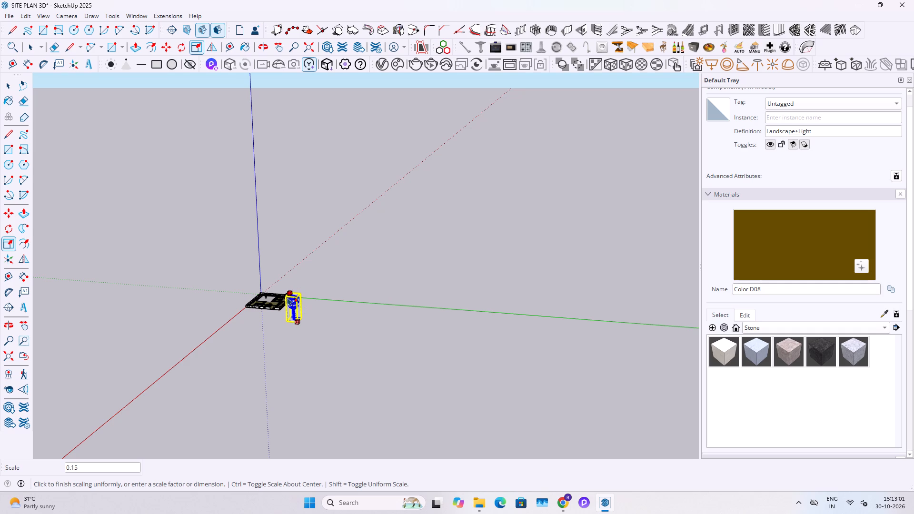
{"action": "scroll", "coordinate": [288, 297], "scroll_direction": "up", "scroll_amount": 17}
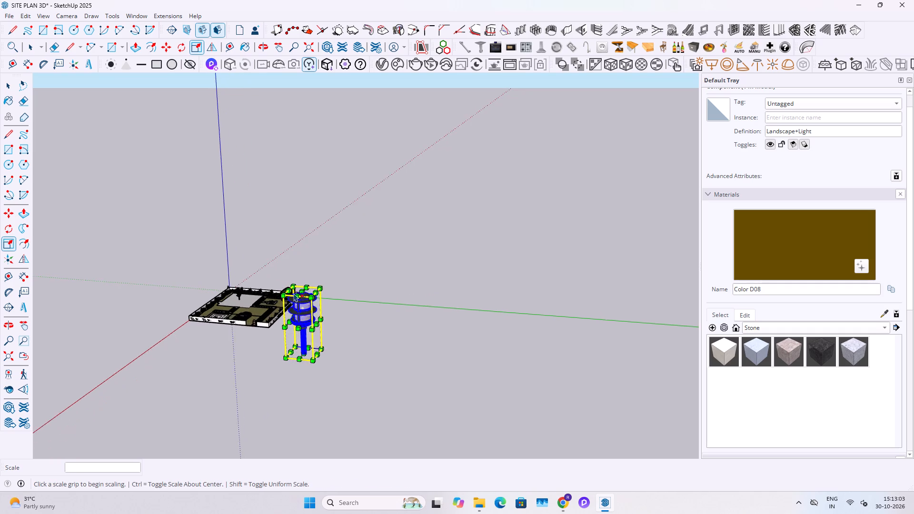
{"action": "scroll", "coordinate": [294, 293], "scroll_direction": "up", "scroll_amount": 3}
{"action": "left_click", "coordinate": [290, 283]}
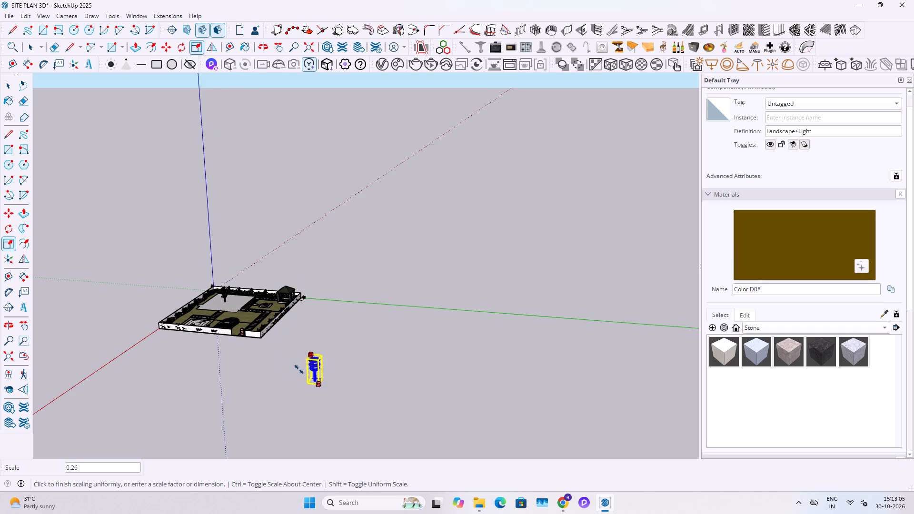
{"action": "left_click", "coordinate": [300, 371]}
Scale the landscape light down uniformly once more until it is a small garden light compared with the boundary wall.
{"action": "scroll", "coordinate": [333, 385], "scroll_direction": "up", "scroll_amount": 16}
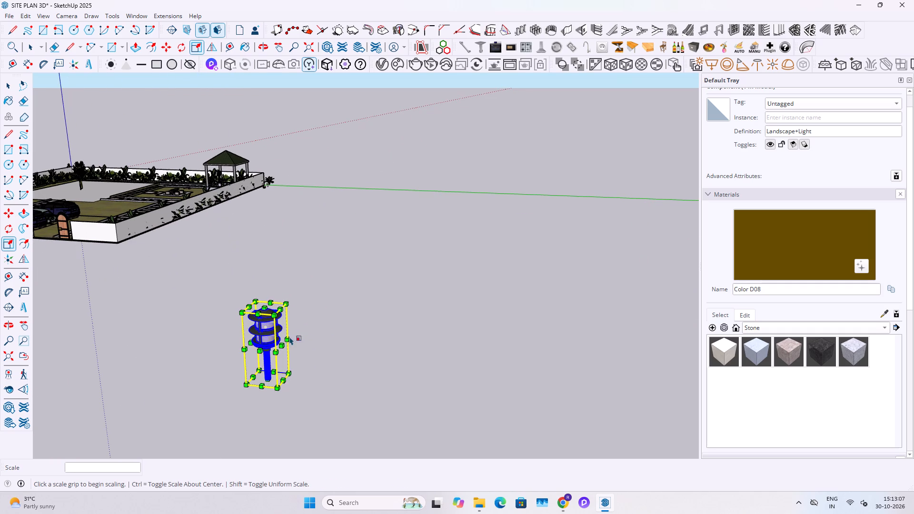
{"action": "left_click", "coordinate": [253, 299]}
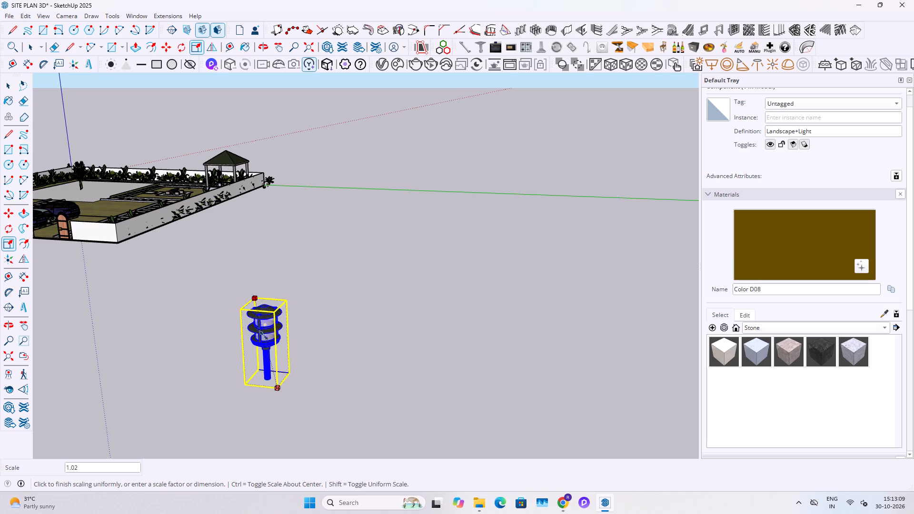
{"action": "scroll", "coordinate": [284, 375], "scroll_direction": "up", "scroll_amount": 5}
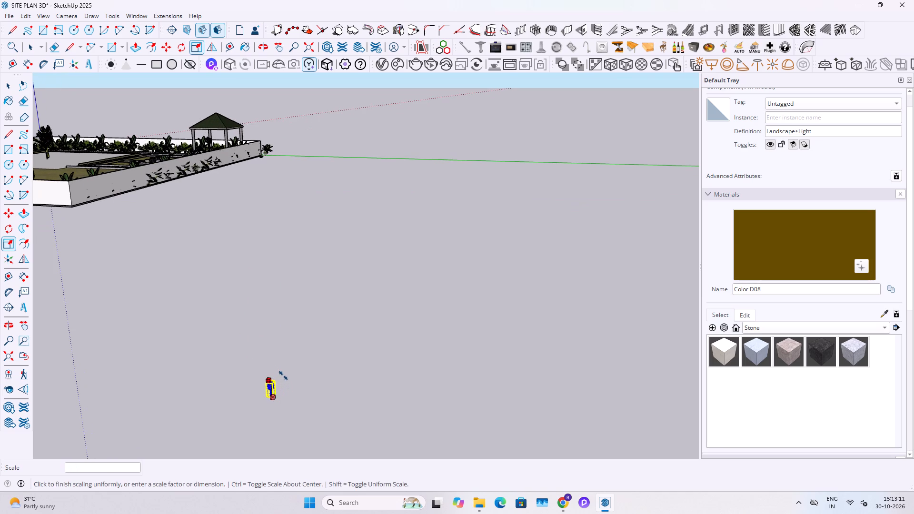
{"action": "left_click", "coordinate": [283, 376]}
{"action": "key", "text": "space"}
{"action": "scroll", "coordinate": [276, 388], "scroll_direction": "up", "scroll_amount": 5}
{"action": "key", "text": "space"}
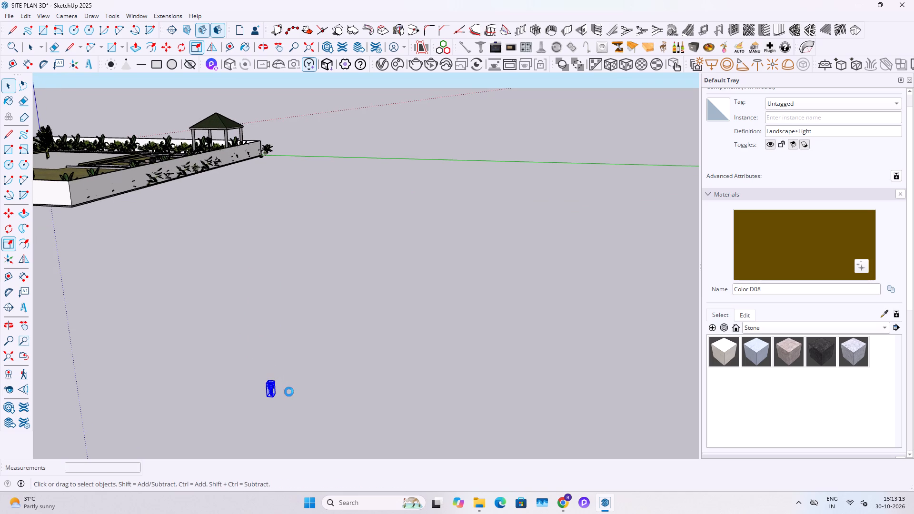
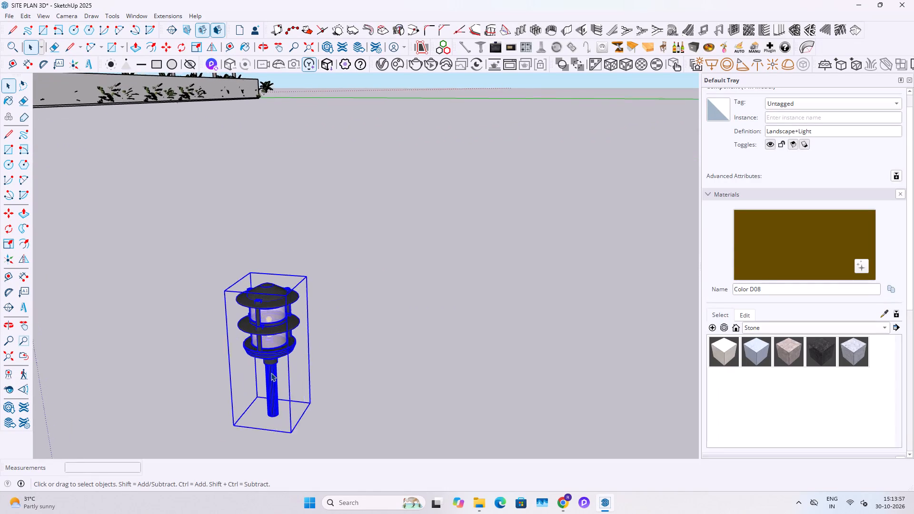
Move the landscape light by its post's base to the circular marker between the path kerb and stepping stones, near the gate.
{"action": "key", "text": "m"}
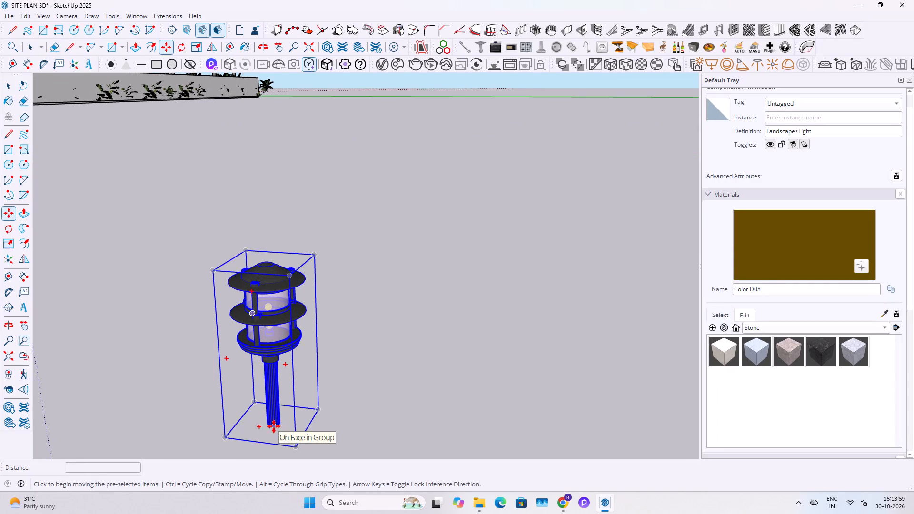
{"action": "left_click", "coordinate": [274, 426]}
{"action": "scroll", "coordinate": [391, 255], "scroll_direction": "down", "scroll_amount": 20}
{"action": "middle_click_drag", "start_coordinate": [362, 256], "coordinate": [380, 361]}
{"action": "middle_click_drag", "start_coordinate": [317, 267], "coordinate": [754, 507], "text": "shift"}
{"action": "middle_click_drag", "start_coordinate": [470, 288], "coordinate": [672, 513], "text": "shift"}
{"action": "scroll", "coordinate": [342, 198], "scroll_direction": "up", "scroll_amount": 5}
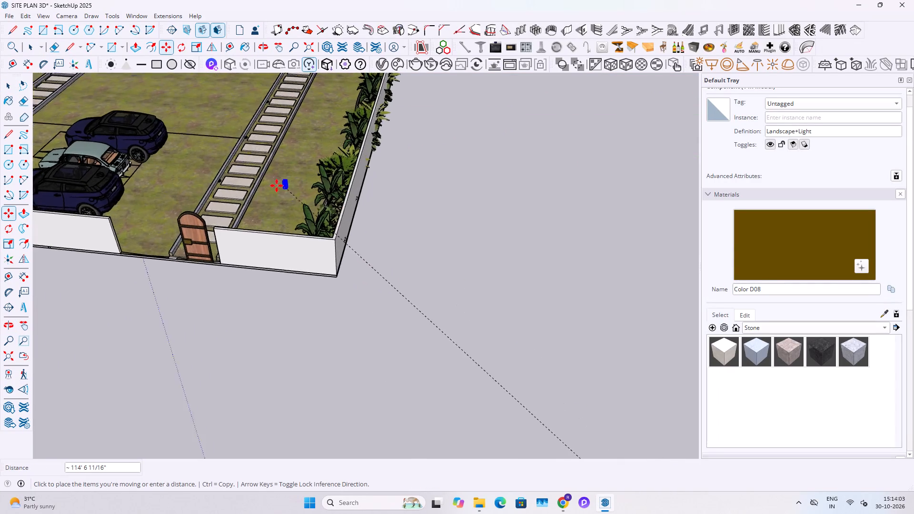
{"action": "scroll", "coordinate": [277, 186], "scroll_direction": "up", "scroll_amount": 13}
{"action": "middle_click_drag", "start_coordinate": [187, 219], "coordinate": [526, 218]}
{"action": "middle_click_drag", "start_coordinate": [466, 411], "coordinate": [121, 351], "text": "shift"}
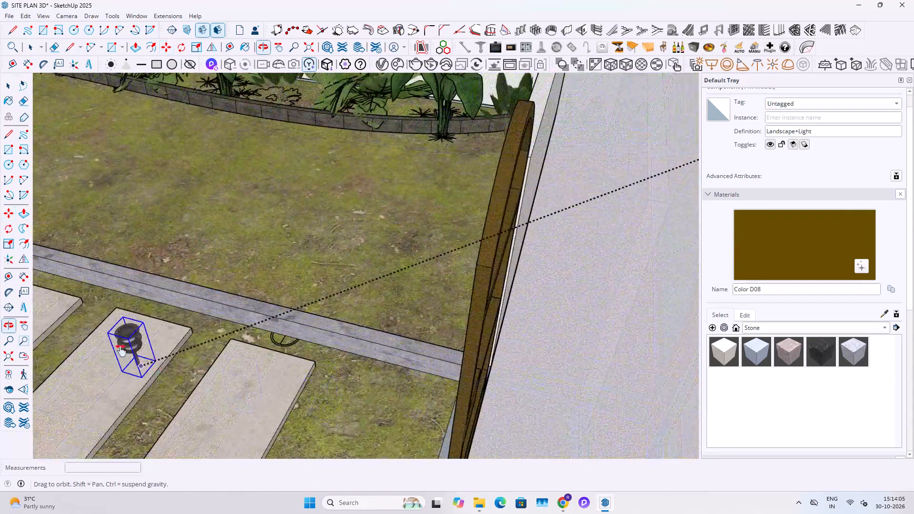
{"action": "middle_click_drag", "start_coordinate": [121, 351], "coordinate": [121, 352], "text": "shift"}
{"action": "scroll", "coordinate": [218, 341], "scroll_direction": "up", "scroll_amount": 14}
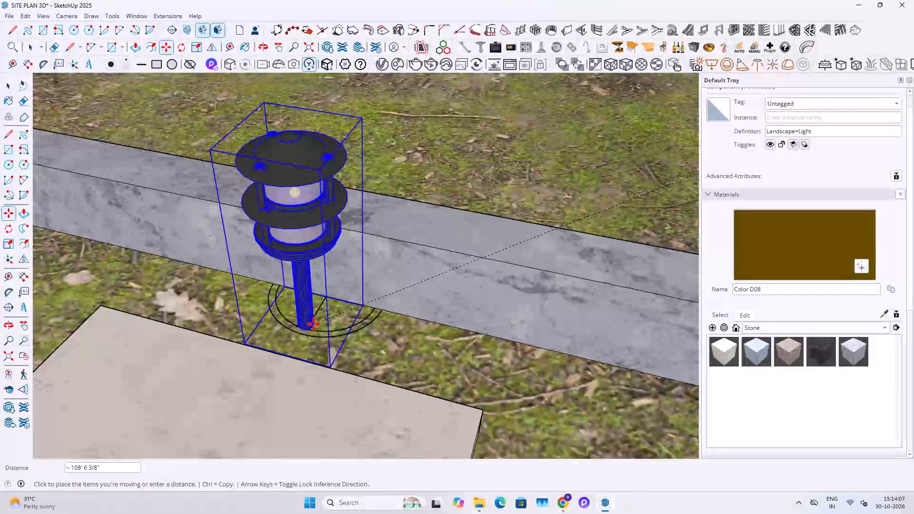
{"action": "left_click", "coordinate": [314, 324]}
{"action": "key", "text": "space"}
Scale the landscape light up uniformly by a factor of about 1.57 from an upper corner of its bounding box.
{"action": "scroll", "coordinate": [303, 351], "scroll_direction": "down", "scroll_amount": 5}
{"action": "left_click", "coordinate": [296, 384]}
{"action": "middle_click_drag", "start_coordinate": [284, 352], "coordinate": [589, 222]}
{"action": "scroll", "coordinate": [294, 345], "scroll_direction": "down", "scroll_amount": 1}
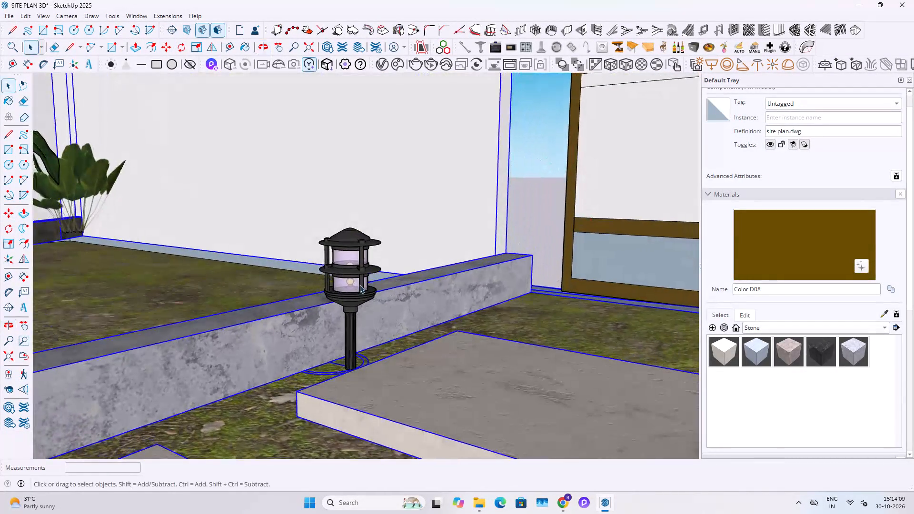
{"action": "left_click", "coordinate": [357, 284]}
{"action": "scroll", "coordinate": [357, 284], "scroll_direction": "down", "scroll_amount": 2}
{"action": "key", "text": "s"}
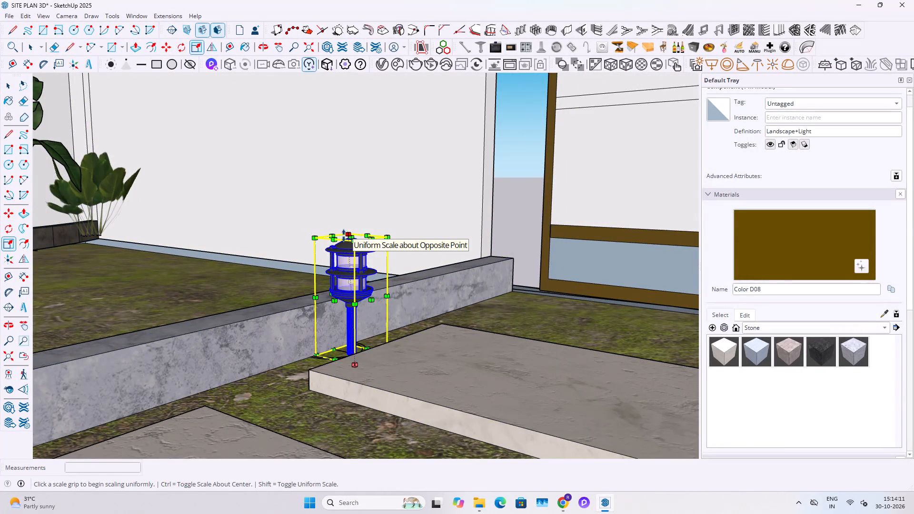
{"action": "left_click", "coordinate": [344, 236]}
{"action": "left_click", "coordinate": [351, 168]}
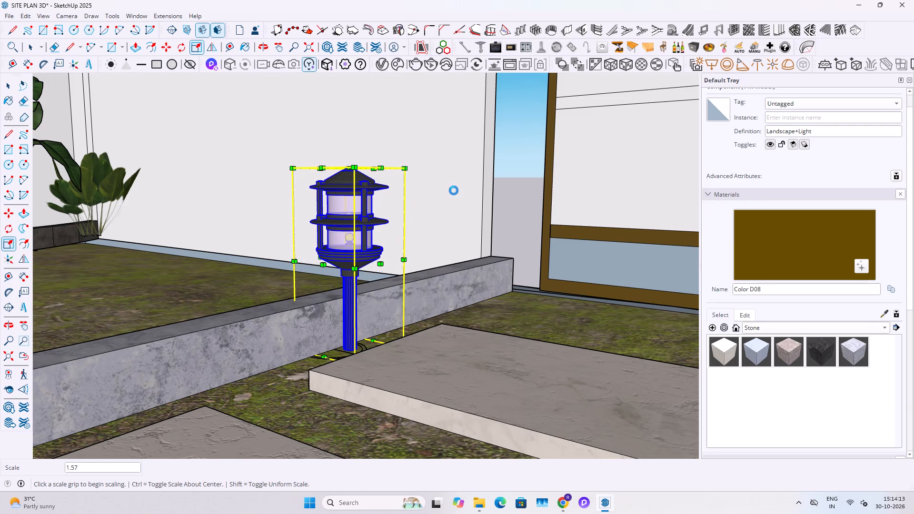
{"action": "key", "text": "space"}
{"action": "key", "text": "grave"}
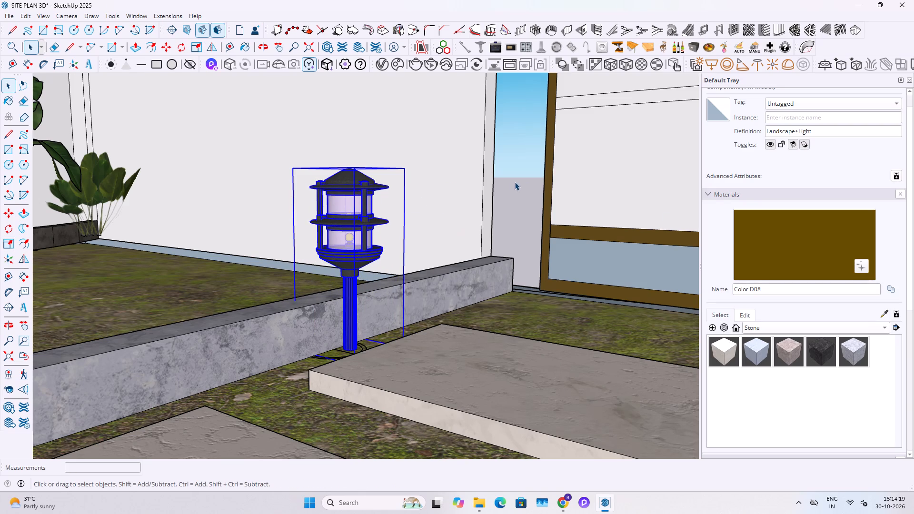
Inside the site plan component, move the front wall's end face about 10 3/4" toward the gate to meet its frame.
{"action": "double_click", "coordinate": [463, 168]}
{"action": "double_click", "coordinate": [487, 204]}
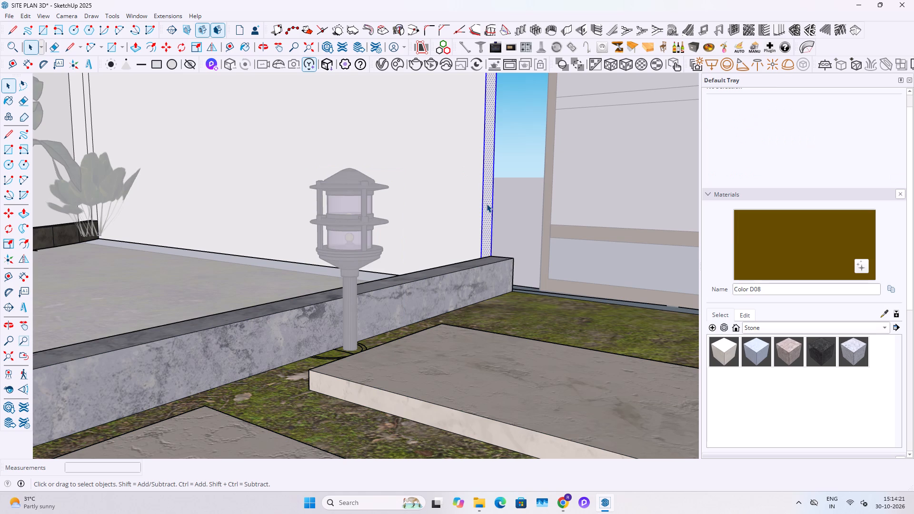
{"action": "key", "text": "m"}
{"action": "left_click", "coordinate": [480, 220]}
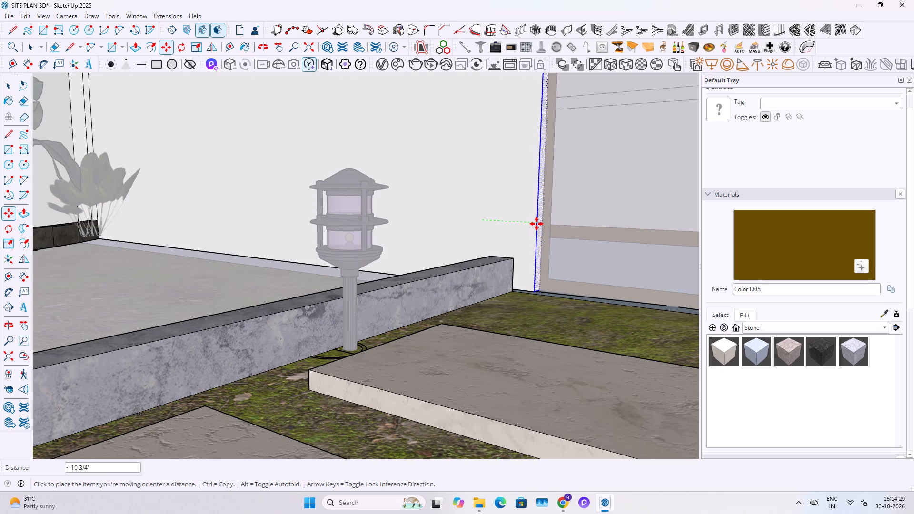
{"action": "left_click", "coordinate": [538, 224]}
{"action": "key", "text": "space"}
{"action": "key", "text": "space"}
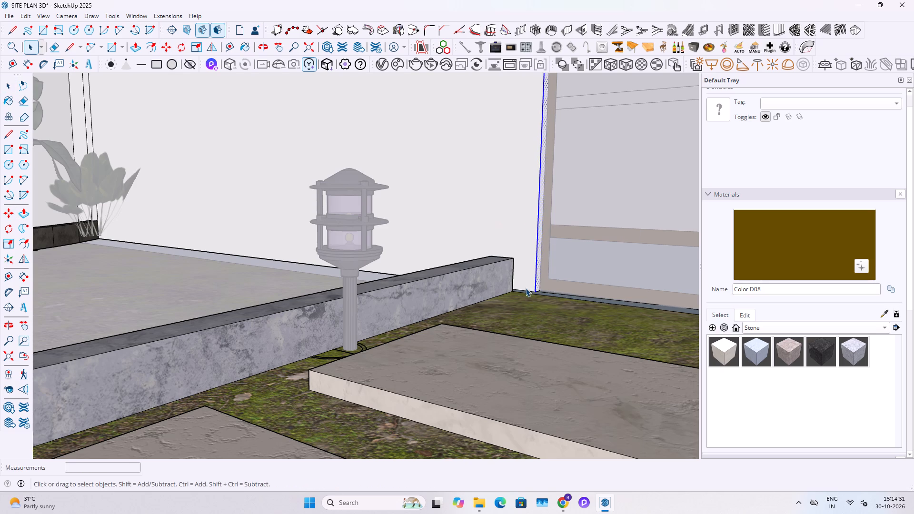
{"action": "left_click", "coordinate": [517, 326]}
{"action": "middle_click_drag", "start_coordinate": [580, 227], "coordinate": [443, 312]}
{"action": "key", "text": "Escape"}
{"action": "scroll", "coordinate": [442, 306], "scroll_direction": "down", "scroll_amount": 6}
{"action": "key", "text": "Escape"}
{"action": "left_click", "coordinate": [538, 332]}
{"action": "left_click", "coordinate": [536, 332]}
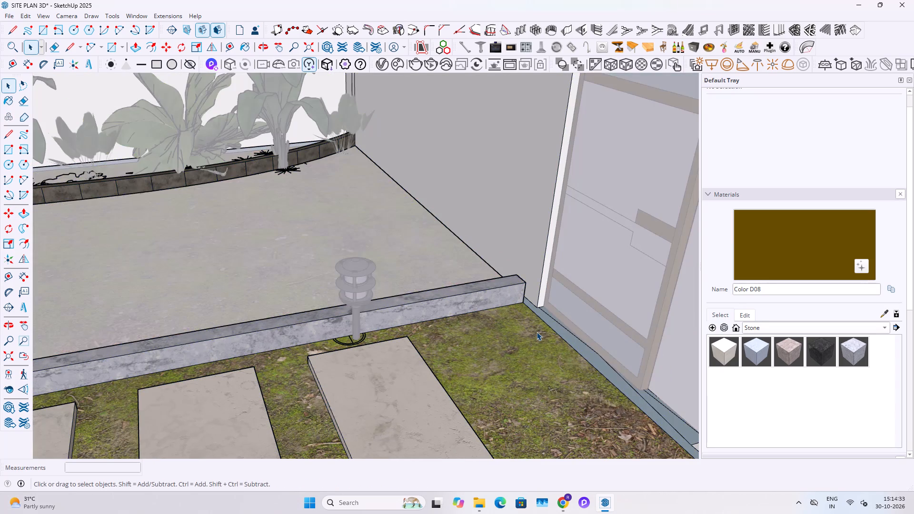
{"action": "left_click", "coordinate": [487, 339]}
{"action": "key", "text": "Escape"}
Copy the end face of the front wall across the opening and paste it at the kerb's end beside the gate, outside the component.
{"action": "middle_click_drag", "start_coordinate": [527, 305], "coordinate": [197, 338]}
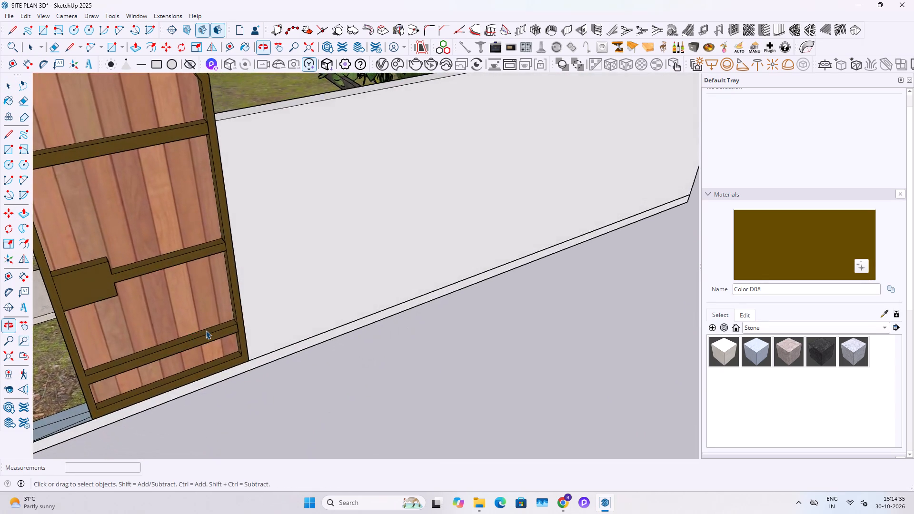
{"action": "scroll", "coordinate": [212, 328], "scroll_direction": "down", "scroll_amount": 6}
{"action": "middle_click_drag", "start_coordinate": [207, 347], "coordinate": [407, 277]}
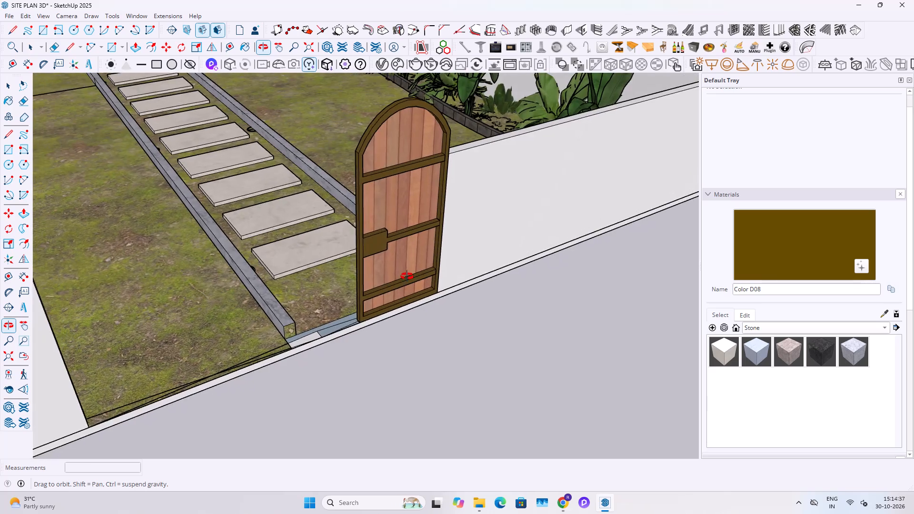
{"action": "middle_click_drag", "start_coordinate": [407, 277], "coordinate": [401, 290]}
{"action": "scroll", "coordinate": [399, 292], "scroll_direction": "down", "scroll_amount": 6}
{"action": "scroll", "coordinate": [326, 308], "scroll_direction": "up", "scroll_amount": 5}
{"action": "middle_click_drag", "start_coordinate": [335, 321], "coordinate": [253, 338]}
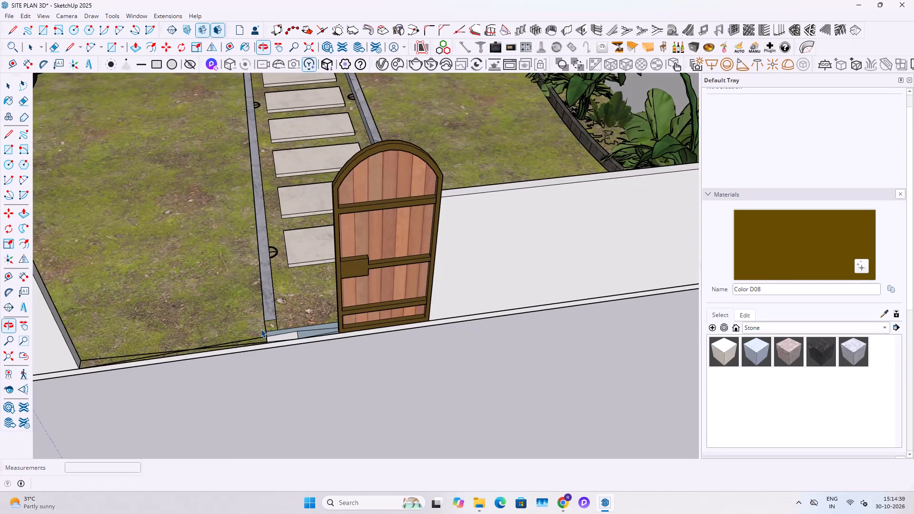
{"action": "middle_click_drag", "start_coordinate": [250, 314], "coordinate": [155, 351]}
{"action": "scroll", "coordinate": [16, 323], "scroll_direction": "up", "scroll_amount": 3}
{"action": "double_click", "coordinate": [76, 277]}
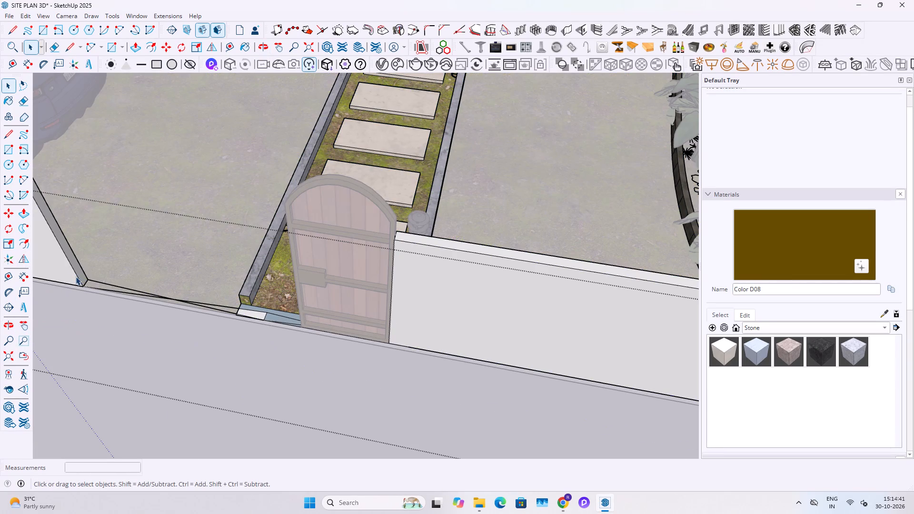
{"action": "double_click", "coordinate": [79, 273]}
{"action": "key", "text": "ctrl+c"}
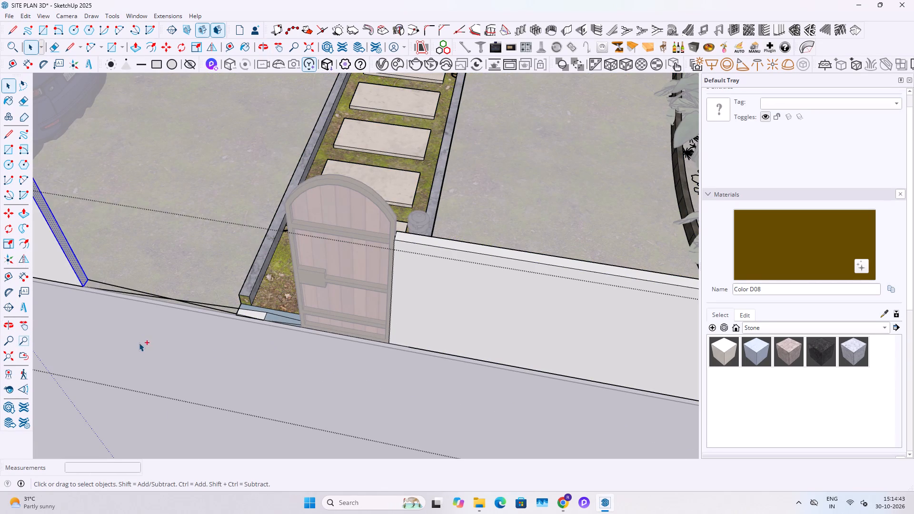
{"action": "left_click", "coordinate": [140, 345]}
{"action": "scroll", "coordinate": [220, 298], "scroll_direction": "up", "scroll_amount": 3, "text": "ctrl"}
{"action": "triple_click", "coordinate": [224, 357]}
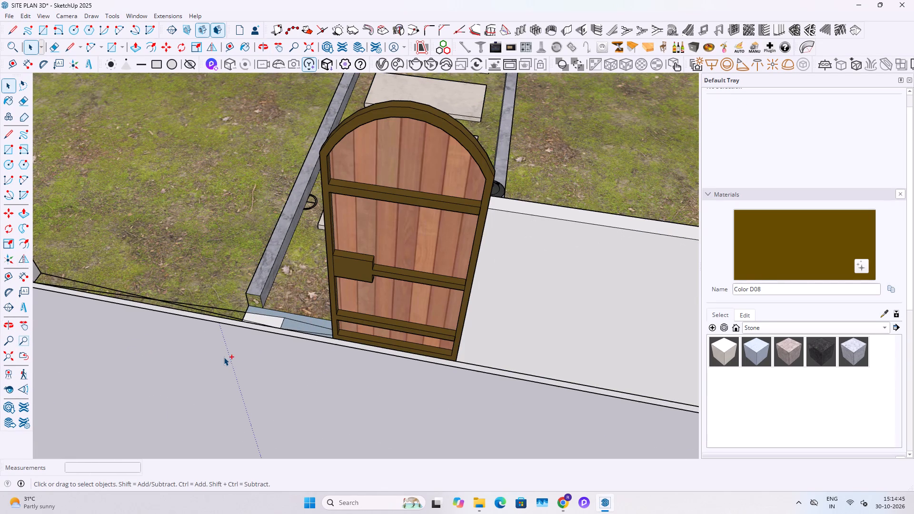
{"action": "key", "text": "ctrl+v"}
{"action": "scroll", "coordinate": [229, 301], "scroll_direction": "up", "scroll_amount": 7}
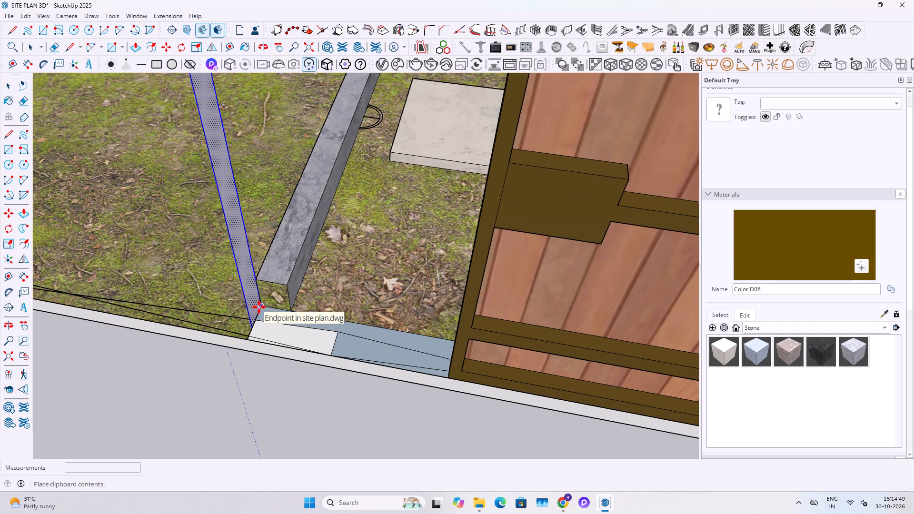
{"action": "left_click", "coordinate": [259, 307]}
{"action": "key", "text": "space"}
Move the pasted face by its lower corner about 2" outward to the front corner of the wall base strip.
{"action": "scroll", "coordinate": [219, 351], "scroll_direction": "up", "scroll_amount": 6}
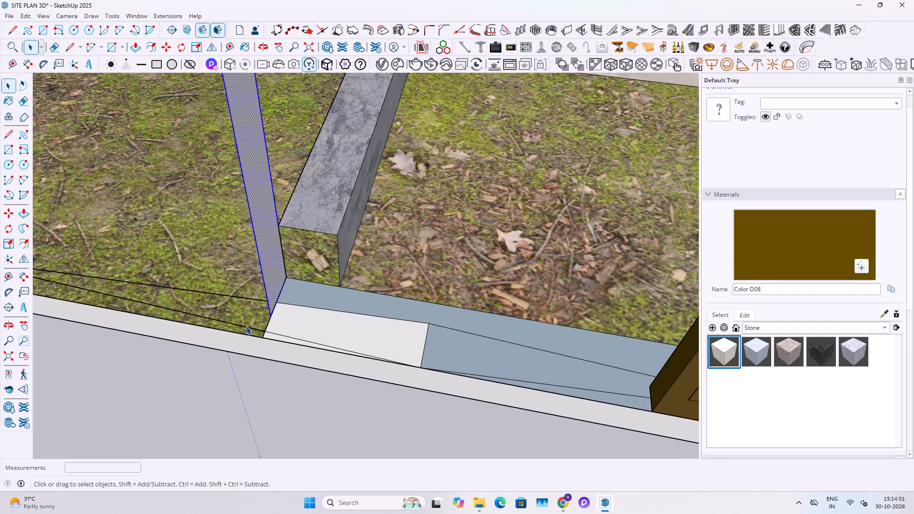
{"action": "key", "text": "m"}
{"action": "left_click", "coordinate": [272, 317]}
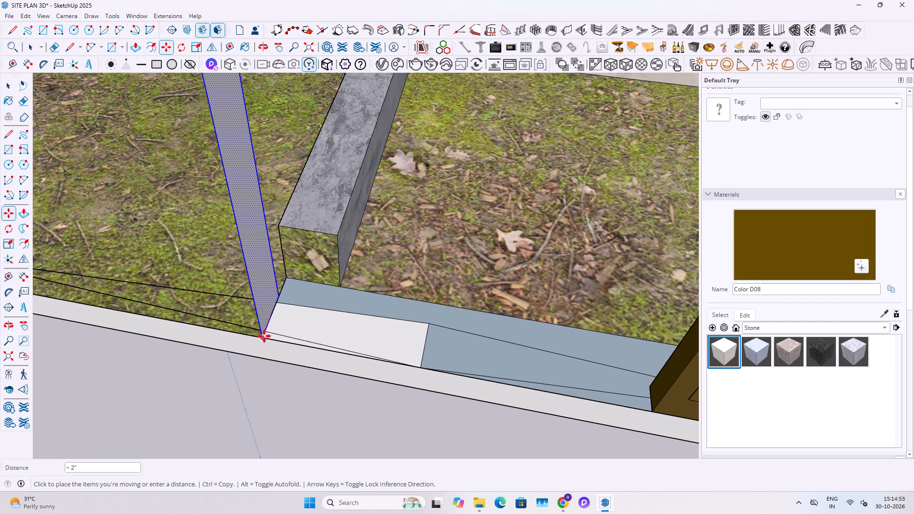
{"action": "left_click", "coordinate": [264, 336]}
{"action": "key", "text": "space"}
Push/Pull the pasted face about 2' 4" up to the gate's frame, forming a wall panel beside the gate.
{"action": "left_click", "coordinate": [262, 307]}
{"action": "key", "text": "p"}
{"action": "left_click", "coordinate": [260, 306]}
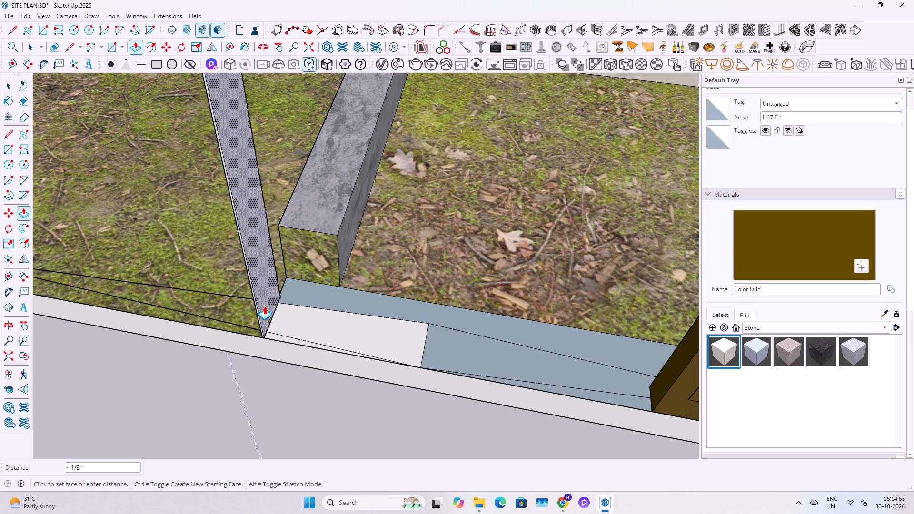
{"action": "scroll", "coordinate": [305, 312], "scroll_direction": "down", "scroll_amount": 12}
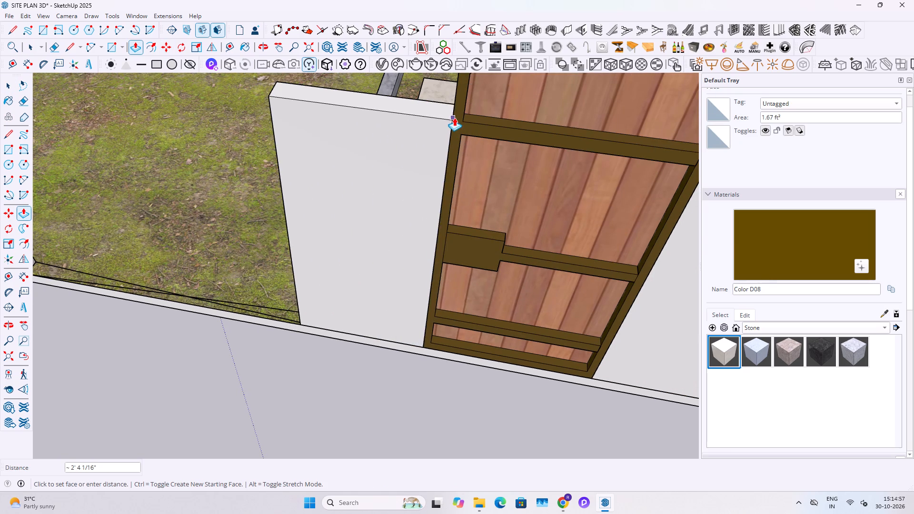
{"action": "left_click", "coordinate": [454, 115]}
{"action": "key", "text": "space"}
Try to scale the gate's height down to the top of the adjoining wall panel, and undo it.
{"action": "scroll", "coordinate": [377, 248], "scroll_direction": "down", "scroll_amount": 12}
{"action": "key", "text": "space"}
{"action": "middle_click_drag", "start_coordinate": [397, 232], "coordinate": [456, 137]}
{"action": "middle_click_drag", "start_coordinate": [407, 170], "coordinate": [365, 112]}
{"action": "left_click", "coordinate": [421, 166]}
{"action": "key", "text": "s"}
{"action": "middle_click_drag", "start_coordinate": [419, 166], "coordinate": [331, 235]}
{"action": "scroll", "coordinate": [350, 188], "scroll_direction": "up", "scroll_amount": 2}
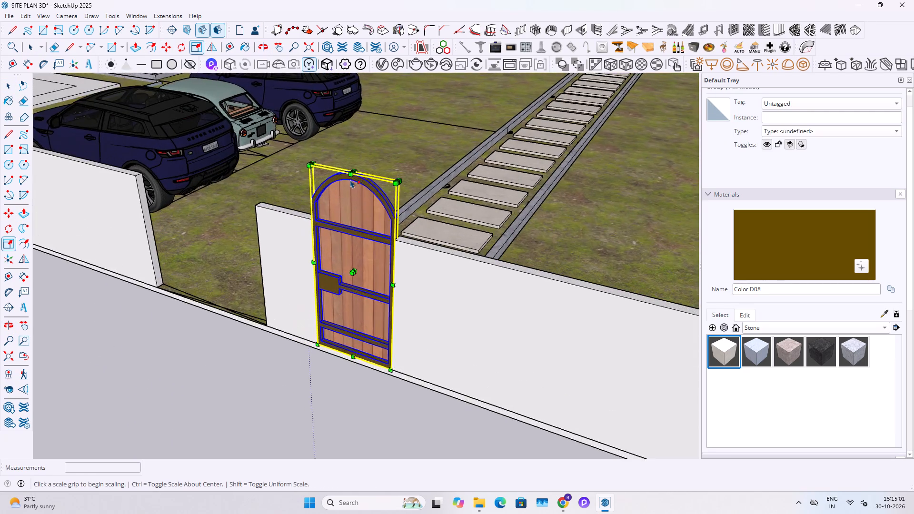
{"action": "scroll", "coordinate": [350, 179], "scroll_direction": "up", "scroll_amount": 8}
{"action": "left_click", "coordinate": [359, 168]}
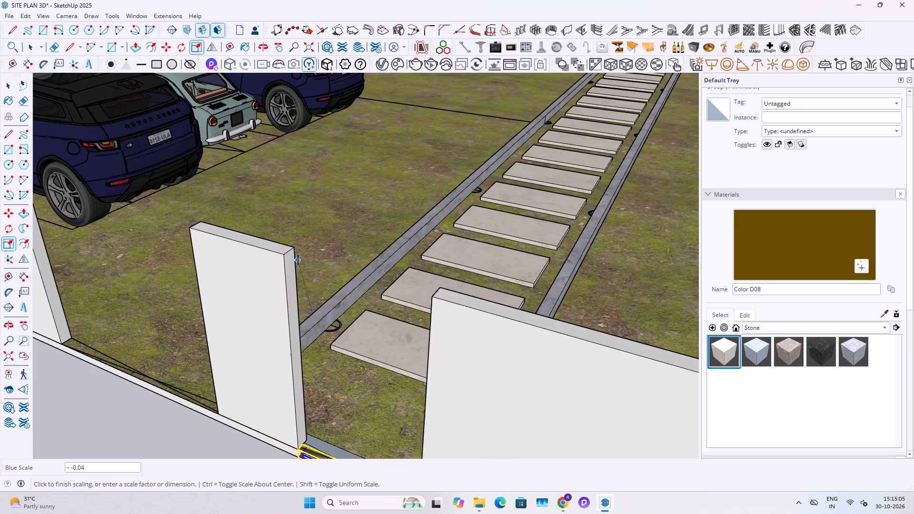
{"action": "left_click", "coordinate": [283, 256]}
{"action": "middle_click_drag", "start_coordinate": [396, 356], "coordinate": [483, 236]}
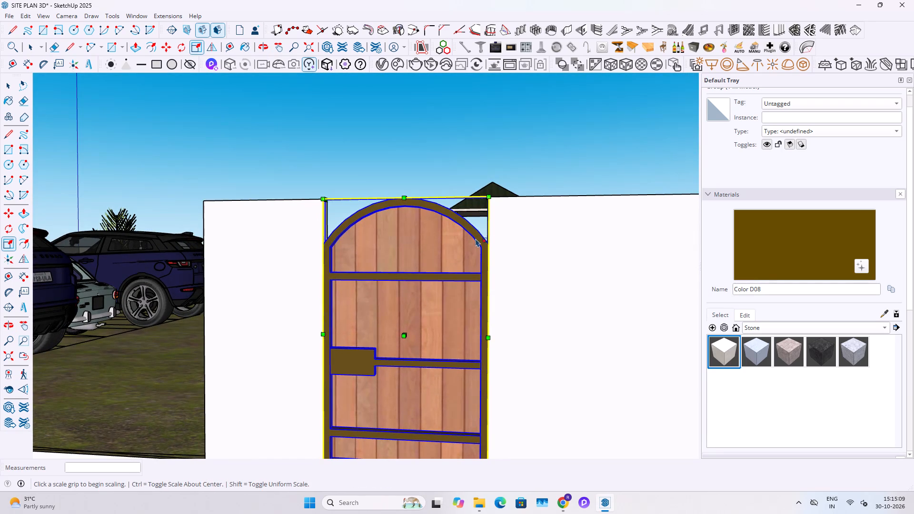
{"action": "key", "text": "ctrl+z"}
Scale the gate down in height only, by a factor of about 0.88, from the middle of its top.
{"action": "middle_click_drag", "start_coordinate": [408, 149], "coordinate": [229, 255]}
{"action": "scroll", "coordinate": [320, 167], "scroll_direction": "up", "scroll_amount": 2}
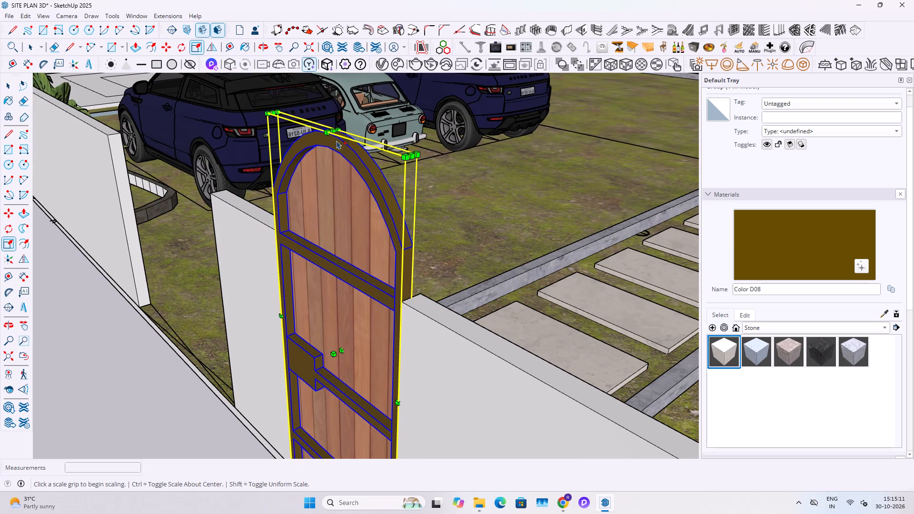
{"action": "left_click", "coordinate": [337, 132]}
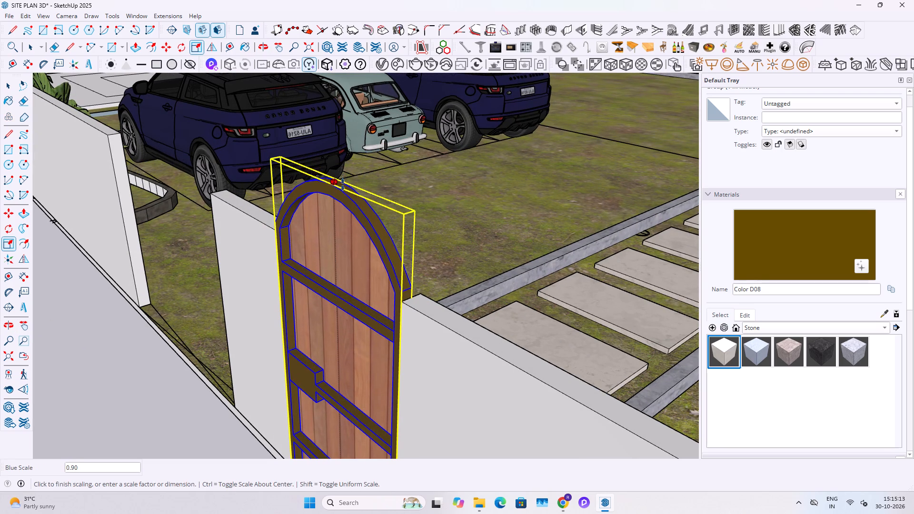
{"action": "left_click", "coordinate": [343, 190]}
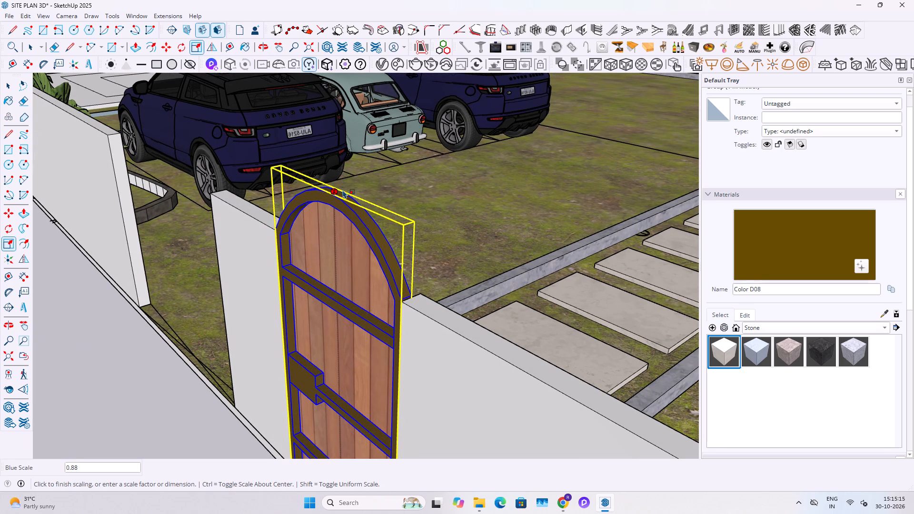
{"action": "key", "text": "space"}
{"action": "middle_click_drag", "start_coordinate": [275, 281], "coordinate": [441, 182]}
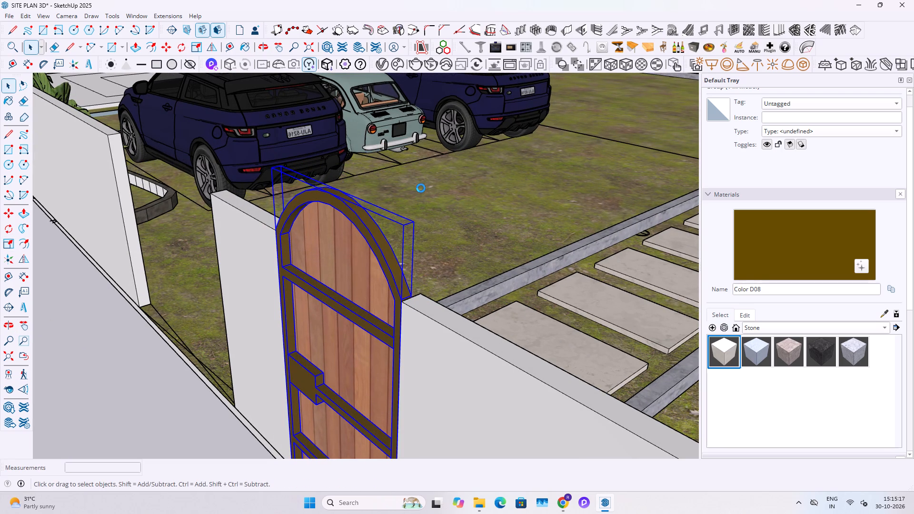
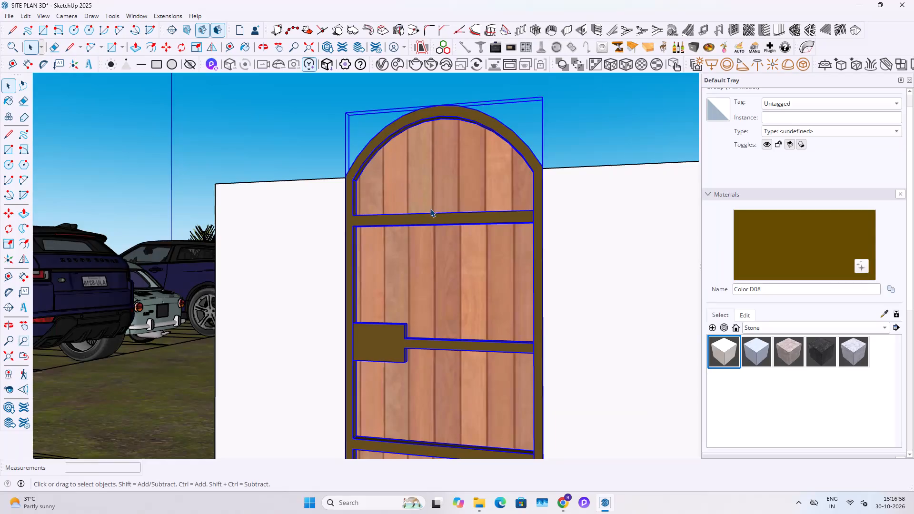
Switch to the 3D Warehouse page in Chrome and search the models for GATE to fill the open wall gap.
{"action": "middle_click_drag", "start_coordinate": [351, 207], "coordinate": [529, 334]}
{"action": "scroll", "coordinate": [499, 324], "scroll_direction": "down", "scroll_amount": 4}
{"action": "middle_click_drag", "start_coordinate": [497, 329], "coordinate": [247, 374]}
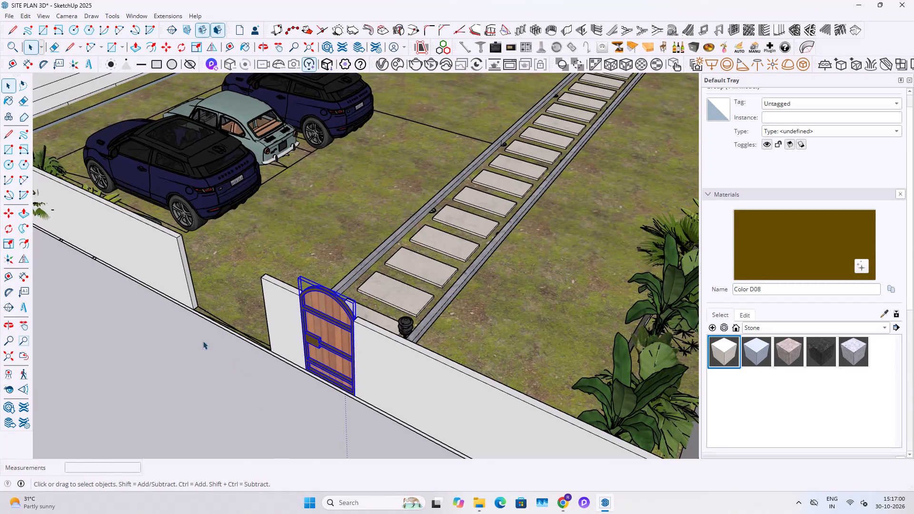
{"action": "scroll", "coordinate": [168, 311], "scroll_direction": "up", "scroll_amount": 8}
{"action": "middle_click_drag", "start_coordinate": [358, 266], "coordinate": [402, 253]}
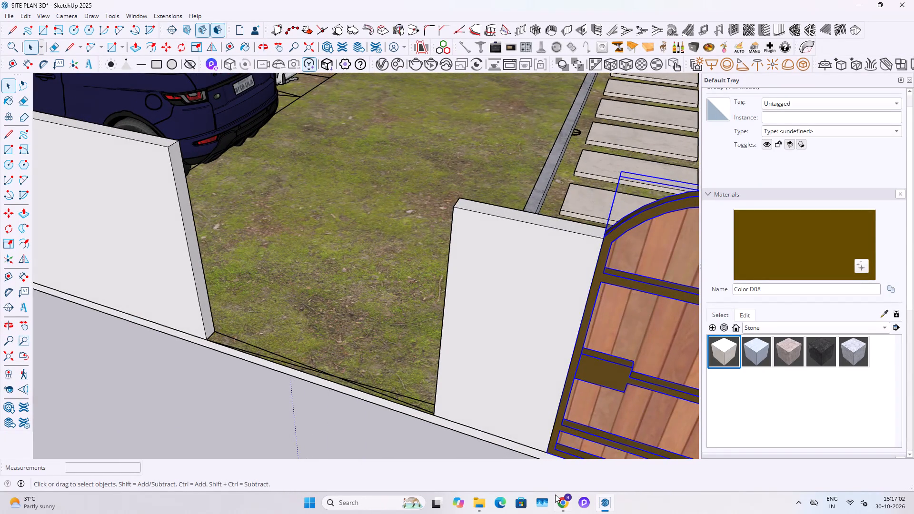
{"action": "left_click", "coordinate": [555, 494]}
{"action": "left_click", "coordinate": [571, 189]}
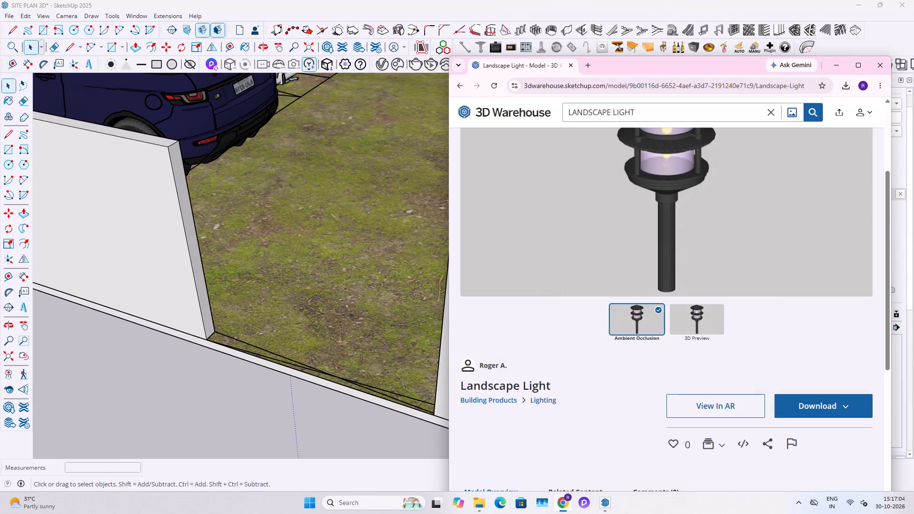
{"action": "left_click_drag", "start_coordinate": [639, 108], "coordinate": [492, 134]}
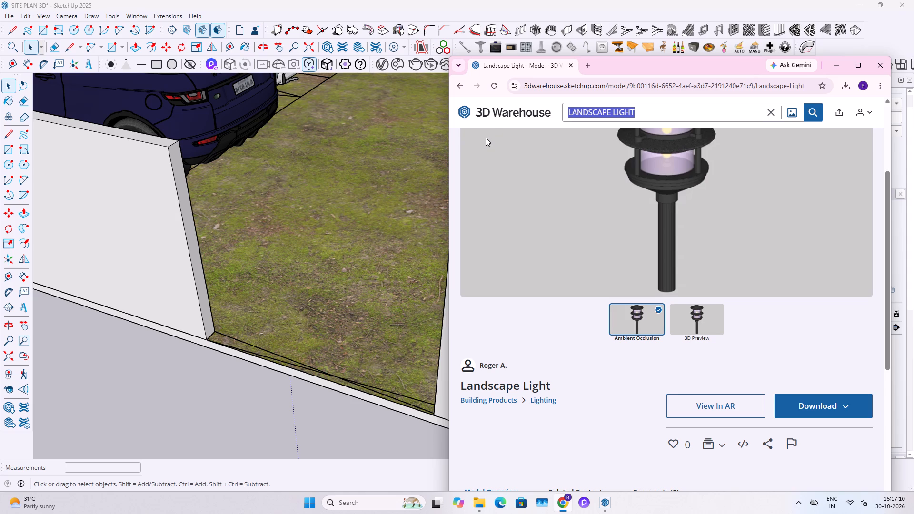
{"action": "type", "text": "GATE"}
{"action": "key", "text": "Return"}
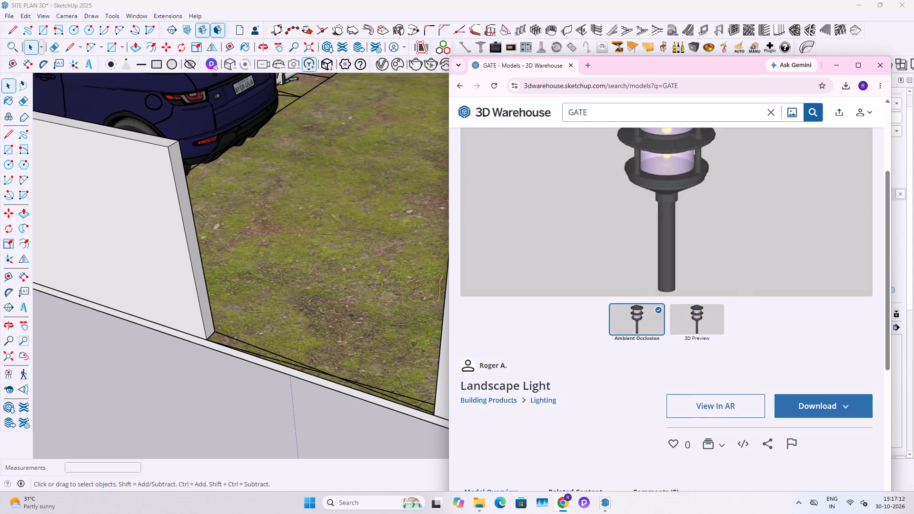
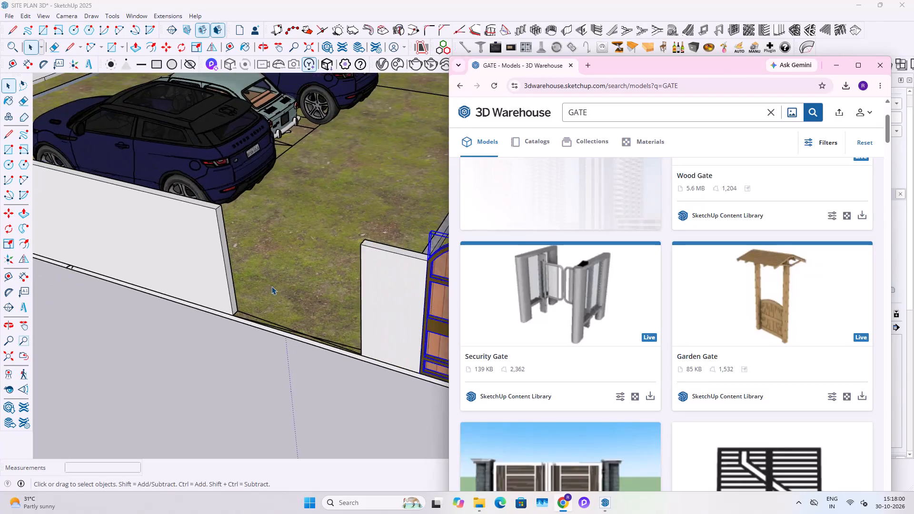
Switch back to SketchUp and inspect the front boundary walls, gate opening and underside of the site model.
{"action": "middle_click_drag", "start_coordinate": [243, 304], "coordinate": [360, 263]}
{"action": "left_click", "coordinate": [419, 401]}
{"action": "middle_click_drag", "start_coordinate": [376, 276], "coordinate": [338, 189]}
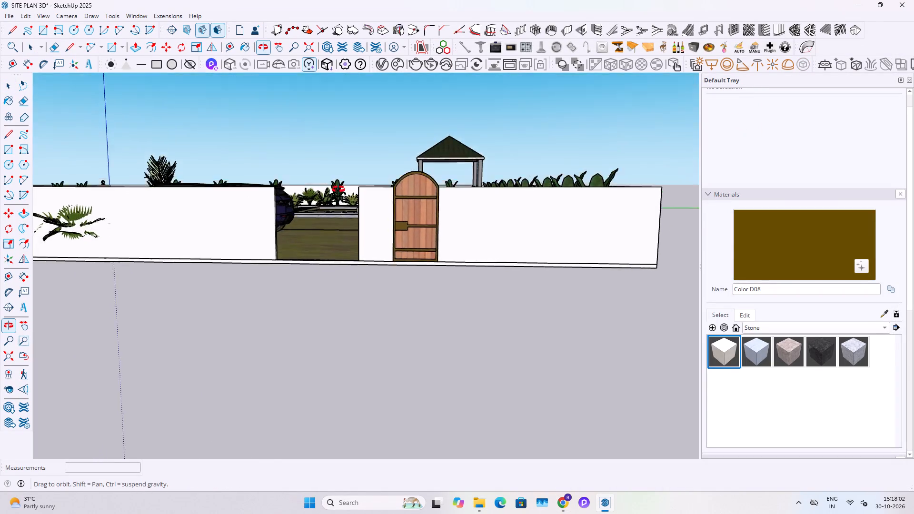
{"action": "middle_click_drag", "start_coordinate": [338, 189], "coordinate": [687, 159]}
{"action": "scroll", "coordinate": [643, 195], "scroll_direction": "up", "scroll_amount": 1}
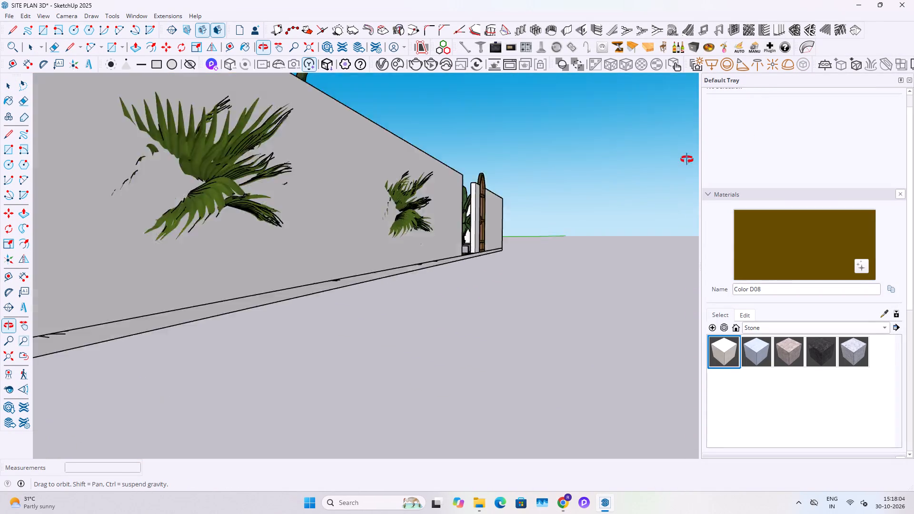
{"action": "middle_click_drag", "start_coordinate": [687, 159], "coordinate": [715, 148]}
{"action": "left_click", "coordinate": [315, 164]}
{"action": "triple_click", "coordinate": [269, 163]}
{"action": "triple_click", "coordinate": [269, 163]}
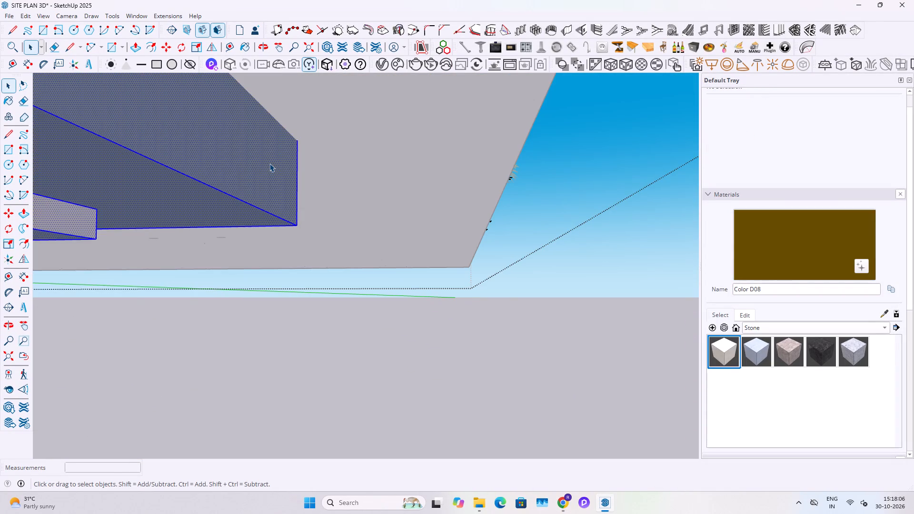
{"action": "left_click", "coordinate": [269, 163]}
{"action": "key", "text": "Escape"}
{"action": "key", "text": "Escape"}
{"action": "key", "text": "Escape"}
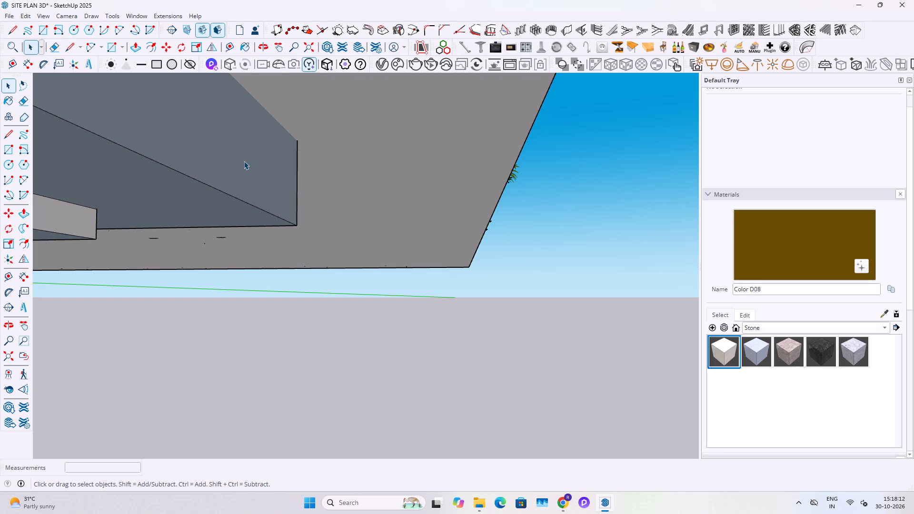
{"action": "middle_click_drag", "start_coordinate": [244, 161], "coordinate": [181, 204]}
{"action": "scroll", "coordinate": [189, 209], "scroll_direction": "down", "scroll_amount": 5}
{"action": "middle_click_drag", "start_coordinate": [189, 212], "coordinate": [189, 208]}
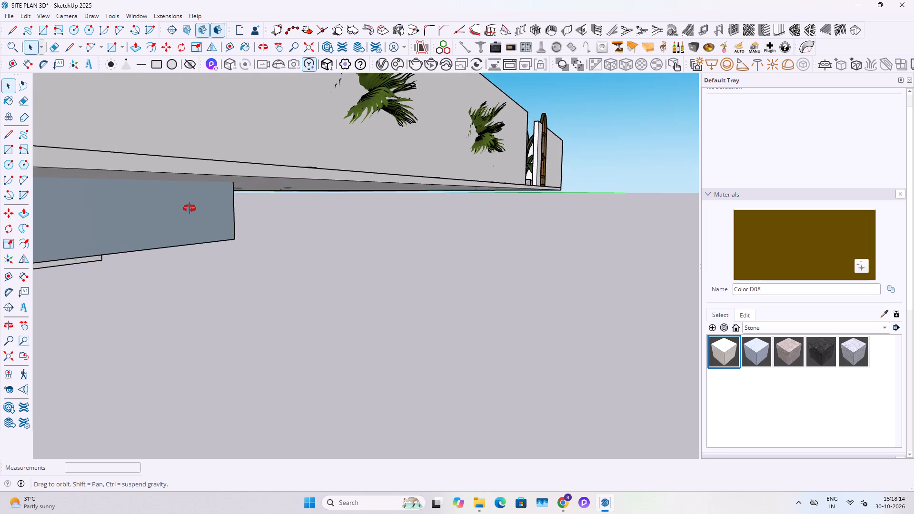
{"action": "middle_click_drag", "start_coordinate": [189, 208], "coordinate": [170, 150]}
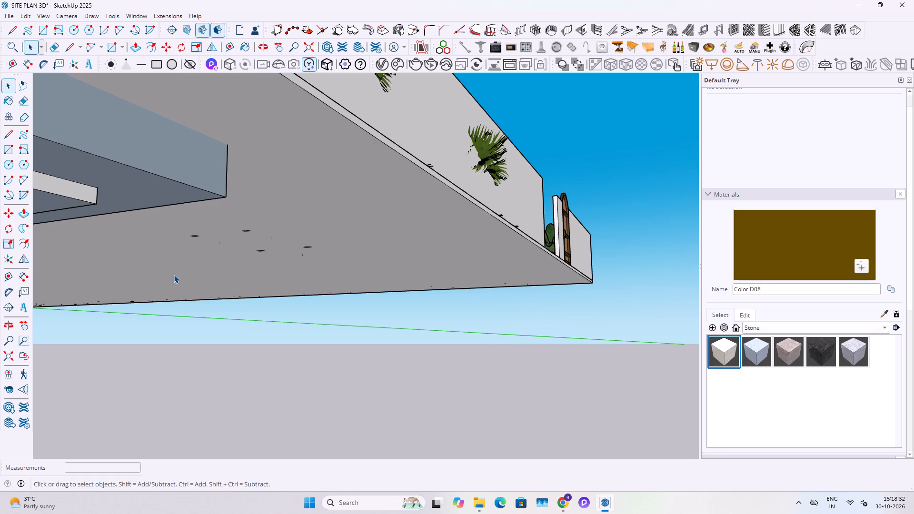
{"action": "middle_click_drag", "start_coordinate": [204, 258], "coordinate": [155, 359]}
{"action": "scroll", "coordinate": [272, 277], "scroll_direction": "down", "scroll_amount": 4}
{"action": "middle_click_drag", "start_coordinate": [224, 273], "coordinate": [273, 343]}
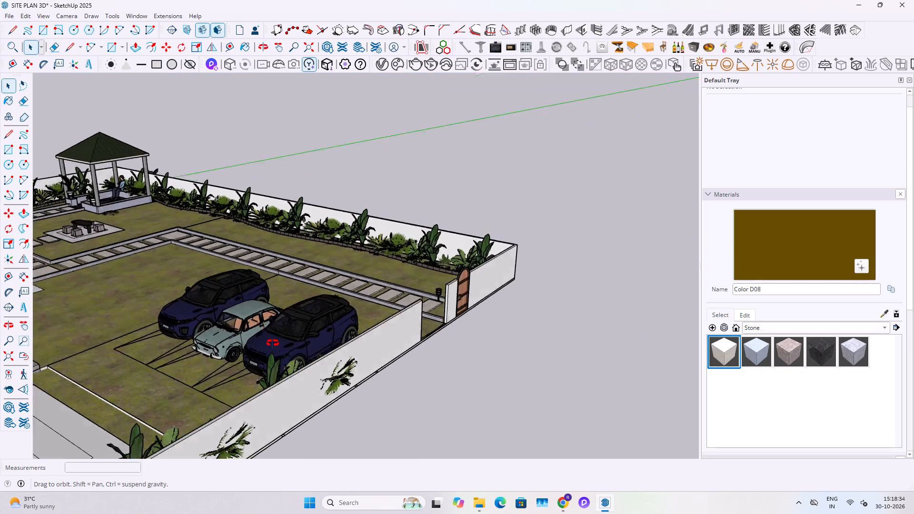
{"action": "middle_click_drag", "start_coordinate": [273, 343], "coordinate": [300, 388]}
Copy the landscape light nearest the small gate about 12' along the same path edging.
{"action": "scroll", "coordinate": [314, 333], "scroll_direction": "up", "scroll_amount": 15}
{"action": "middle_click_drag", "start_coordinate": [267, 308], "coordinate": [355, 311]}
{"action": "scroll", "coordinate": [312, 326], "scroll_direction": "down", "scroll_amount": 6}
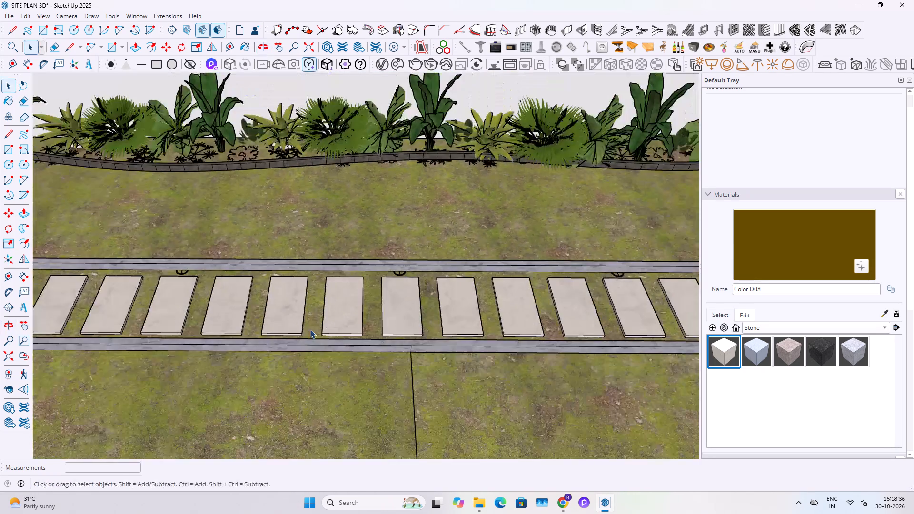
{"action": "scroll", "coordinate": [310, 330], "scroll_direction": "down", "scroll_amount": 4}
{"action": "middle_click_drag", "start_coordinate": [450, 330], "coordinate": [176, 353], "text": "shift"}
{"action": "scroll", "coordinate": [403, 341], "scroll_direction": "up", "scroll_amount": 20}
{"action": "scroll", "coordinate": [403, 341], "scroll_direction": "up", "scroll_amount": 3}
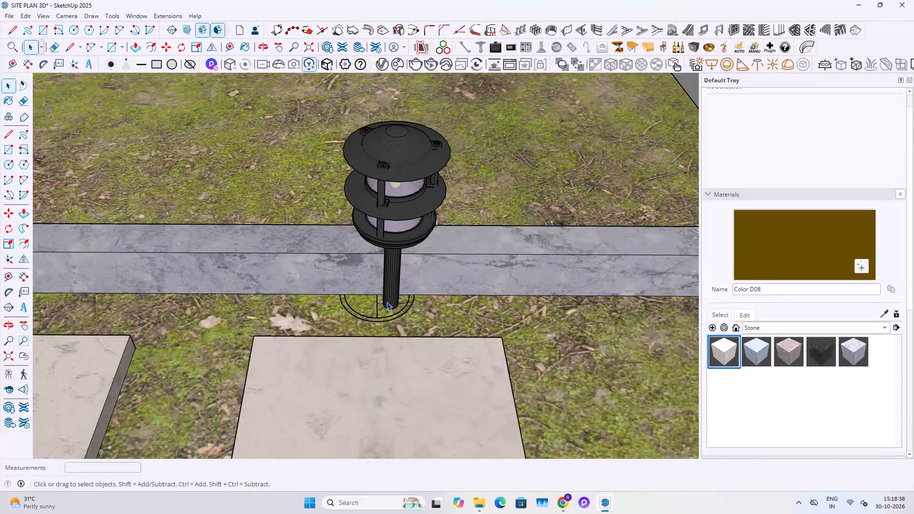
{"action": "left_click", "coordinate": [387, 302]}
{"action": "middle_click_drag", "start_coordinate": [407, 304], "coordinate": [707, 292]}
{"action": "scroll", "coordinate": [417, 293], "scroll_direction": "down", "scroll_amount": 7}
{"action": "middle_click_drag", "start_coordinate": [467, 332], "coordinate": [312, 365]}
{"action": "scroll", "coordinate": [362, 351], "scroll_direction": "down", "scroll_amount": 4}
{"action": "key", "text": "m"}
{"action": "left_click", "coordinate": [392, 407], "text": "ctrl"}
{"action": "middle_click_drag", "start_coordinate": [358, 413], "coordinate": [578, 290], "text": "shift"}
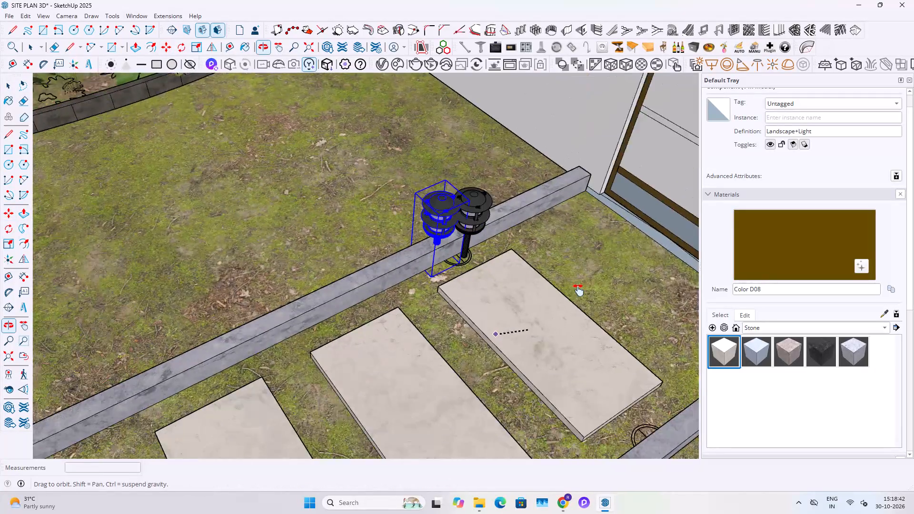
{"action": "middle_click_drag", "start_coordinate": [578, 290], "coordinate": [586, 286], "text": "shift"}
{"action": "scroll", "coordinate": [466, 376], "scroll_direction": "down", "scroll_amount": 5}
{"action": "middle_click_drag", "start_coordinate": [464, 377], "coordinate": [638, 274], "text": "shift"}
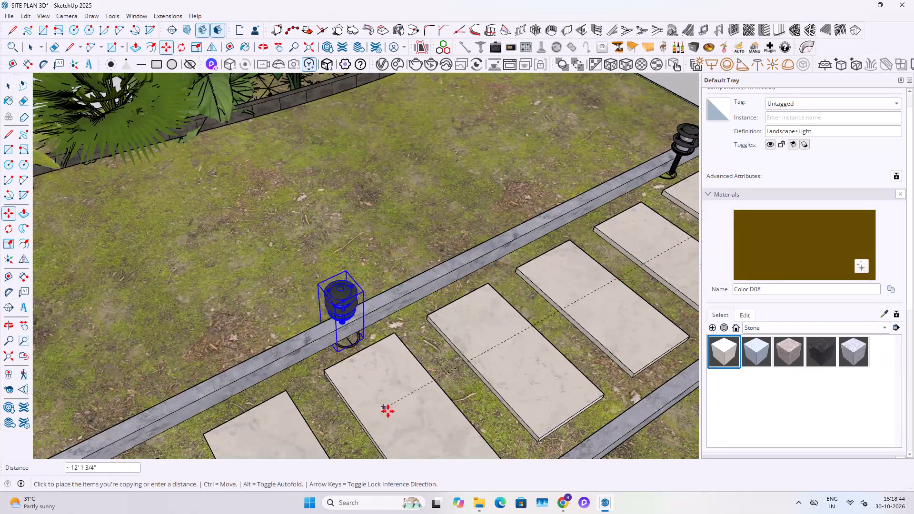
{"action": "left_click", "coordinate": [390, 415]}
{"action": "left_click", "coordinate": [381, 388], "text": "ctrl"}
{"action": "middle_click_drag", "start_coordinate": [391, 400], "coordinate": [404, 400]}
{"action": "key", "text": "space"}
{"action": "scroll", "coordinate": [395, 392], "scroll_direction": "down", "scroll_amount": 3}
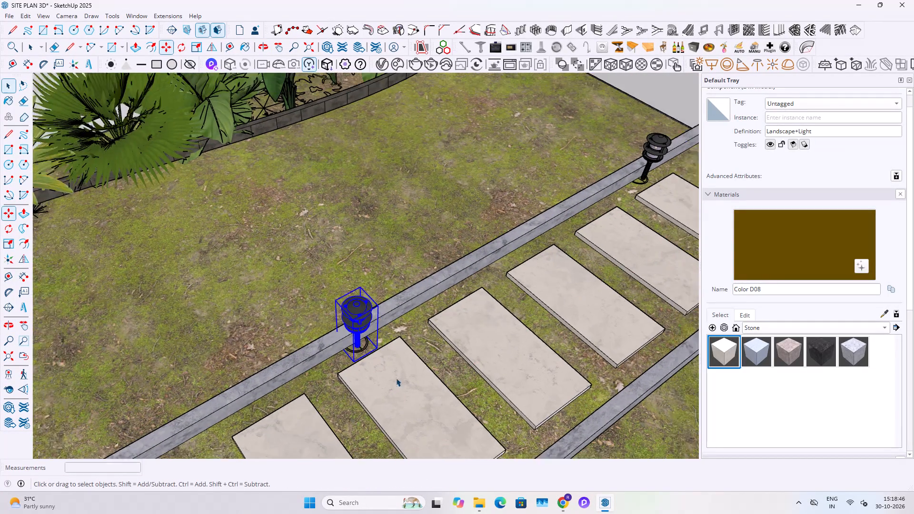
Copy the two landscape lights about 5' across the stepping-stone path to the opposite edging.
{"action": "scroll", "coordinate": [396, 378], "scroll_direction": "down", "scroll_amount": 1}
{"action": "left_click", "coordinate": [604, 198], "text": "ctrl"}
{"action": "middle_click_drag", "start_coordinate": [398, 338], "coordinate": [578, 296]}
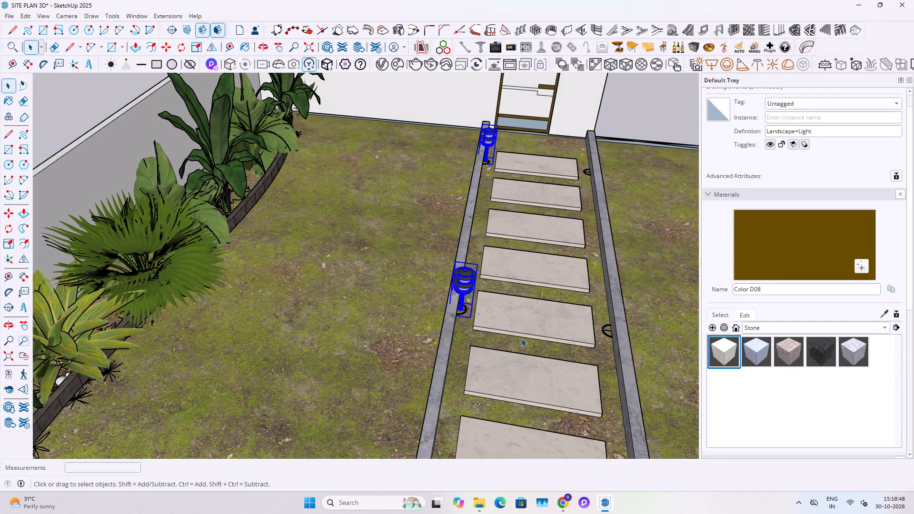
{"action": "key", "text": "m"}
{"action": "left_click", "coordinate": [476, 324]}
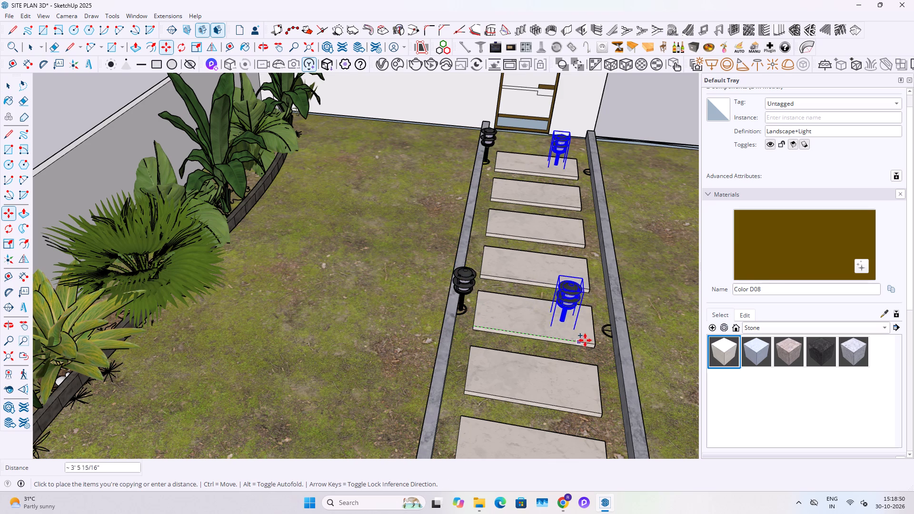
{"action": "left_click", "coordinate": [631, 350]}
{"action": "scroll", "coordinate": [613, 349], "scroll_direction": "down", "scroll_amount": 6}
{"action": "key", "text": "space"}
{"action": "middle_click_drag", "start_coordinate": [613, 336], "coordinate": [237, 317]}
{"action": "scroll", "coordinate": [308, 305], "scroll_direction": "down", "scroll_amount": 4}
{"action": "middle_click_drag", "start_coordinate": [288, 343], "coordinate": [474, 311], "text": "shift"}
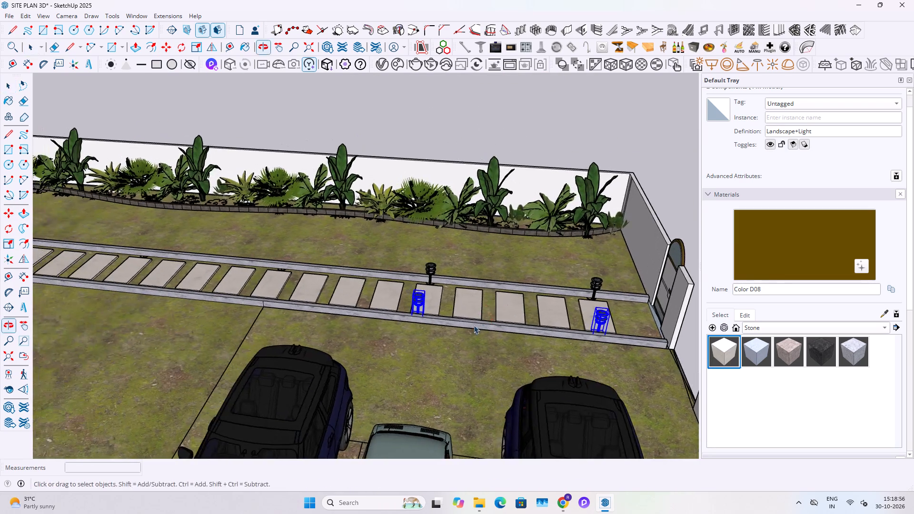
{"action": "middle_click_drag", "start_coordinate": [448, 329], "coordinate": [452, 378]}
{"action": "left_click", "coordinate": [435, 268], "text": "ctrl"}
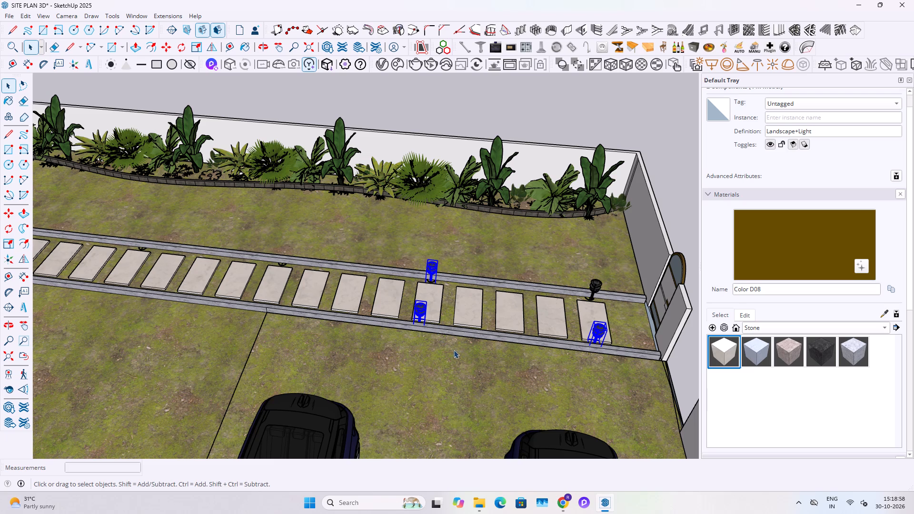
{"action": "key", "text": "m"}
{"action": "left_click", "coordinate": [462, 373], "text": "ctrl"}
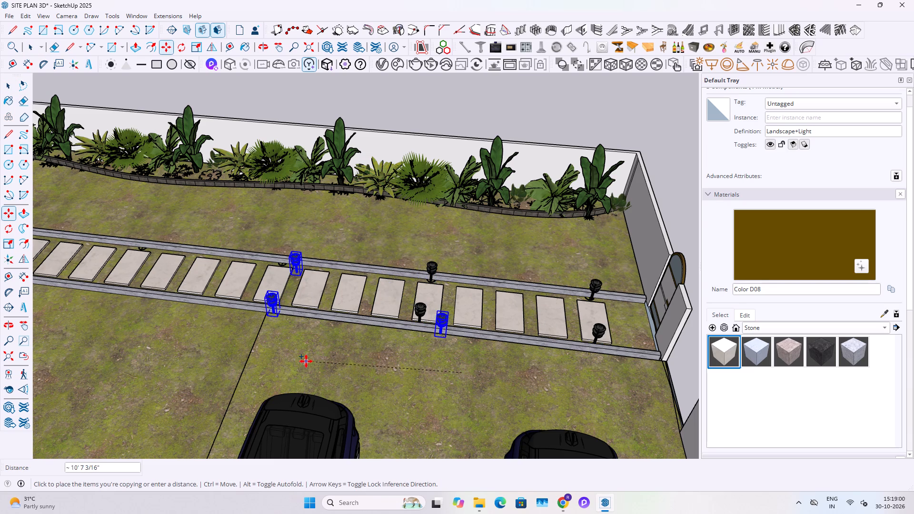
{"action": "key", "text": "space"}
Copy the facing pair of lights farther from the small gate about 13' 7" along the path, away from the gate.
{"action": "left_click", "coordinate": [421, 308]}
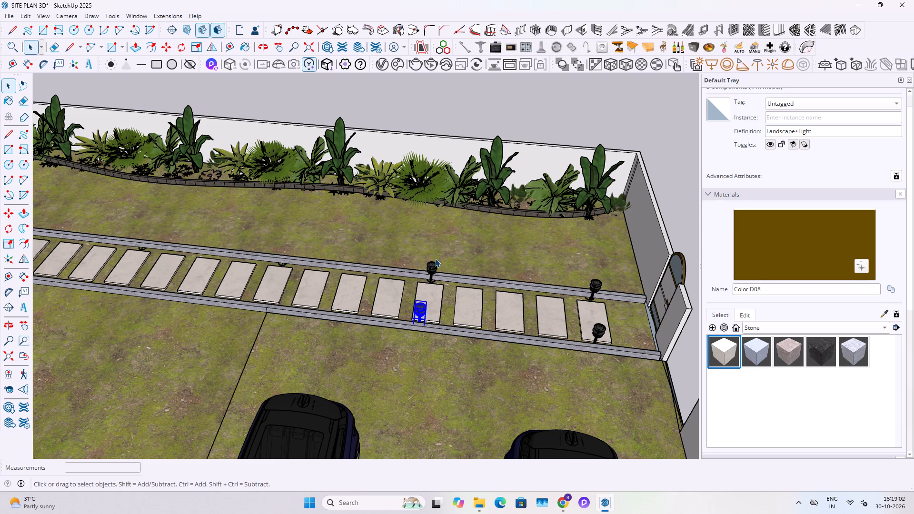
{"action": "left_click", "coordinate": [430, 265], "text": "ctrl"}
{"action": "key", "text": "m"}
{"action": "left_click", "coordinate": [453, 393], "text": "ctrl"}
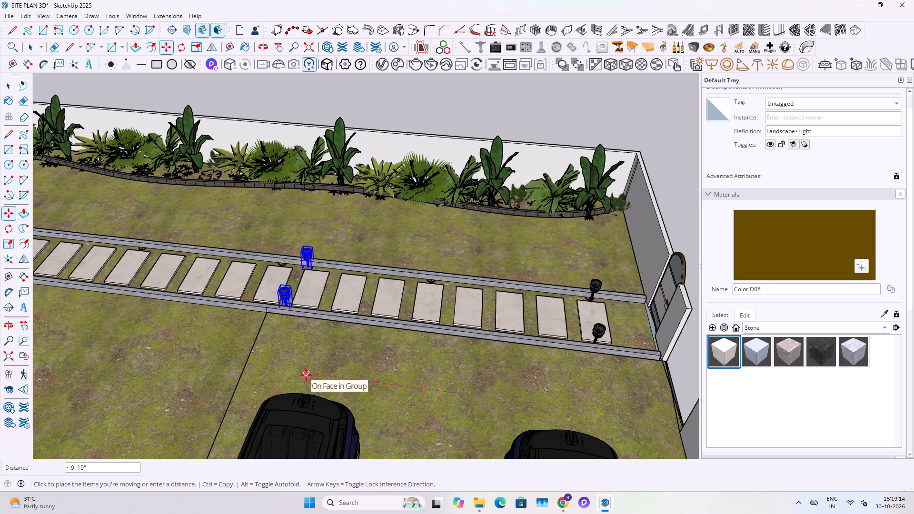
{"action": "middle_click_drag", "start_coordinate": [228, 366], "coordinate": [418, 433], "text": "shift"}
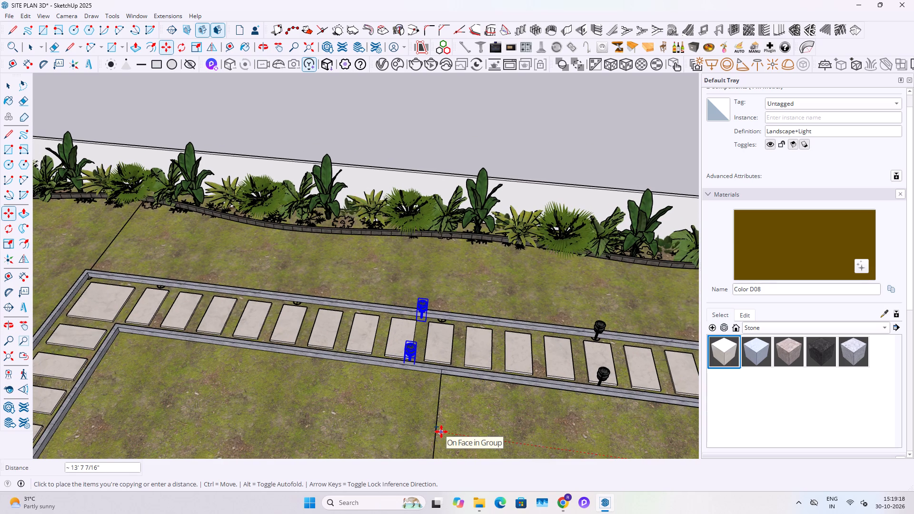
{"action": "left_click", "coordinate": [441, 432]}
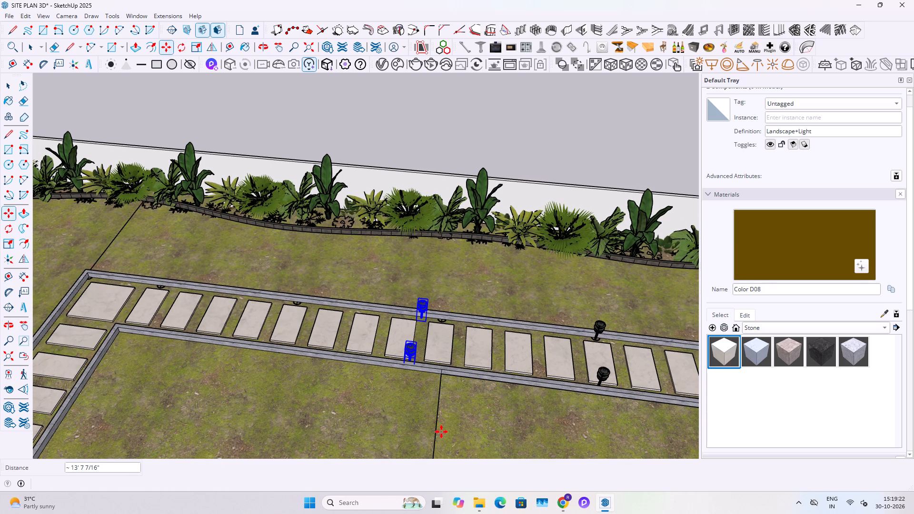
Copy the light pair about 15' farther along the path, and copy it again about 8' 5" to the path corner.
{"action": "middle_click_drag", "start_coordinate": [416, 396], "coordinate": [432, 415]}
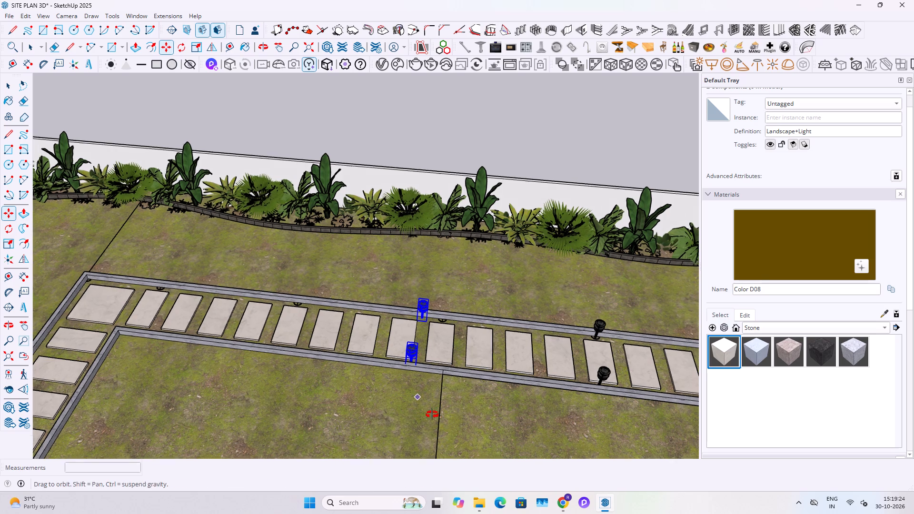
{"action": "middle_click_drag", "start_coordinate": [432, 415], "coordinate": [469, 427]}
{"action": "left_click", "coordinate": [456, 425], "text": "ctrl"}
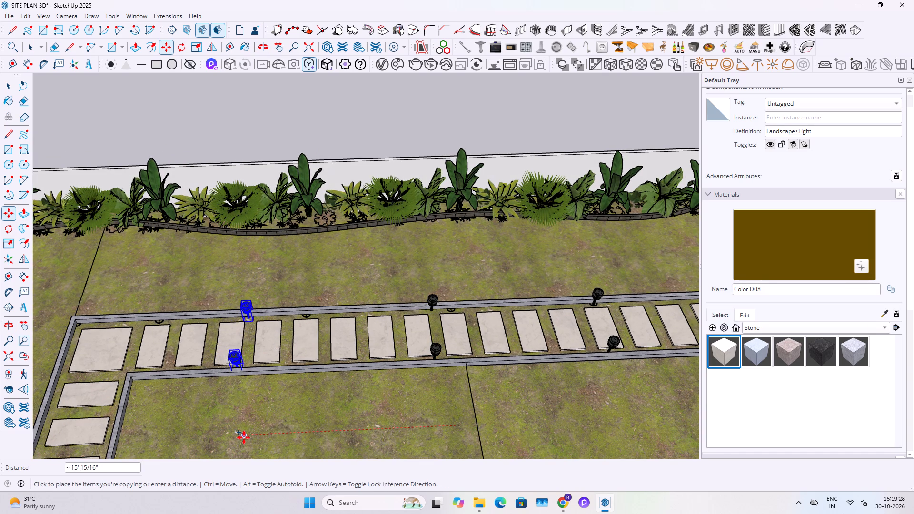
{"action": "left_click", "coordinate": [234, 436]}
{"action": "left_click", "coordinate": [280, 444], "text": "ctrl"}
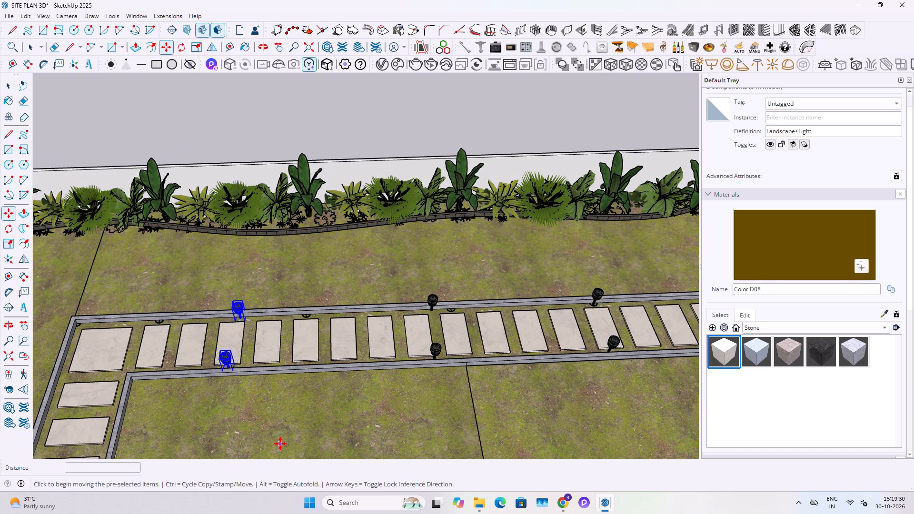
{"action": "left_click", "coordinate": [162, 446]}
{"action": "key", "text": "space"}
Rotate the light pair at the path corner by 90 degrees.
{"action": "key", "text": "q"}
{"action": "left_click", "coordinate": [147, 412]}
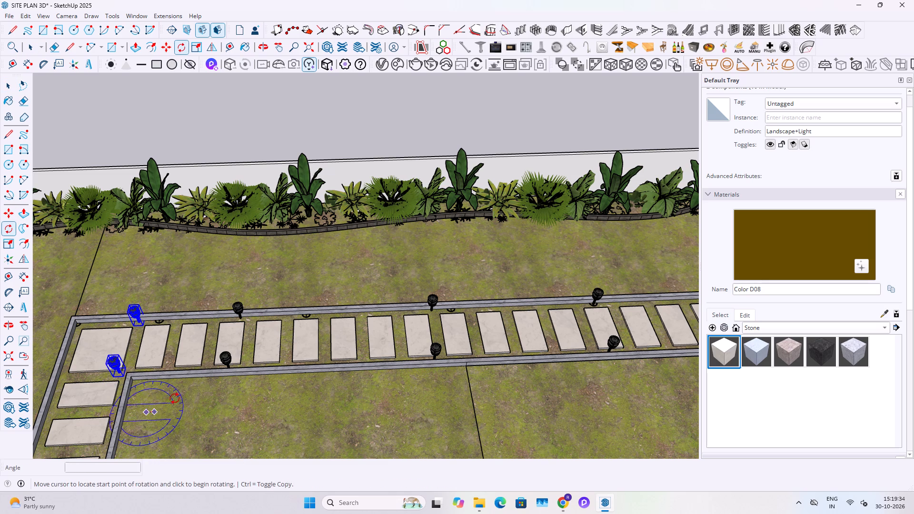
{"action": "left_click", "coordinate": [175, 398]}
{"action": "key", "text": "8"}
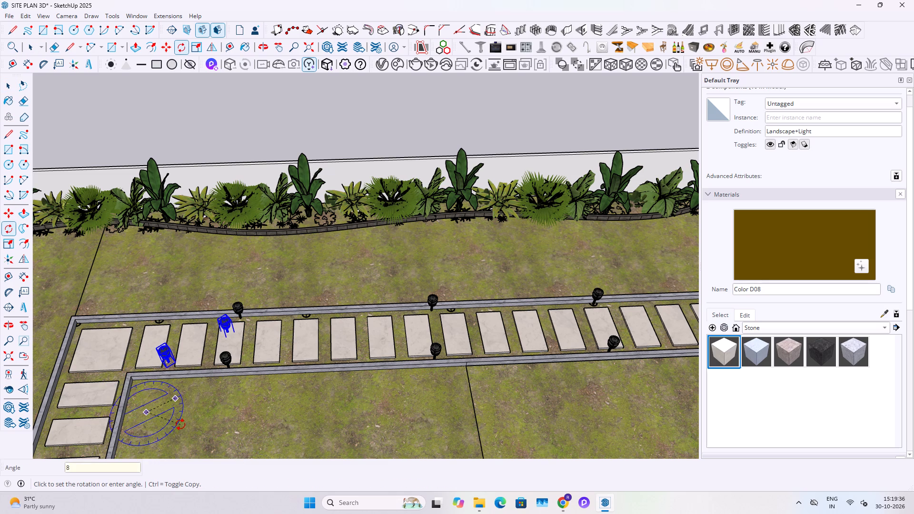
{"action": "key", "text": "BackSpace"}
{"action": "type", "text": "90"}
{"action": "key", "text": "Return"}
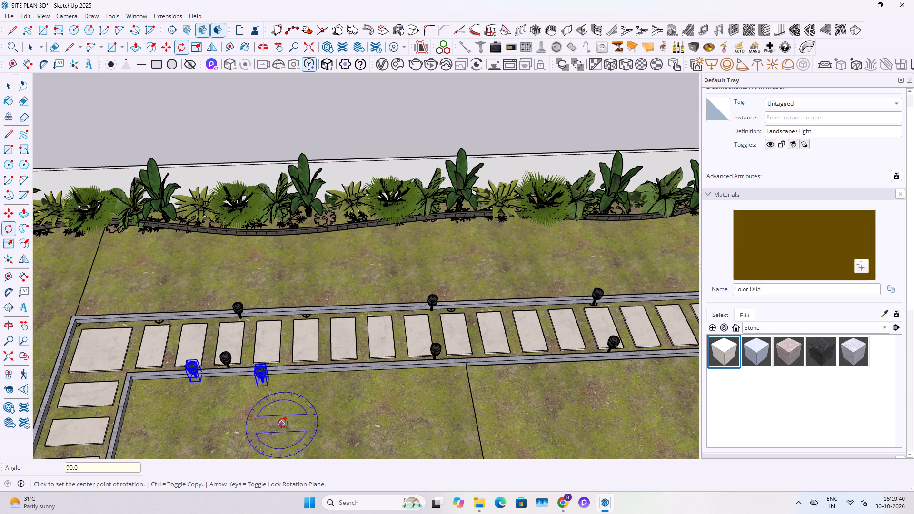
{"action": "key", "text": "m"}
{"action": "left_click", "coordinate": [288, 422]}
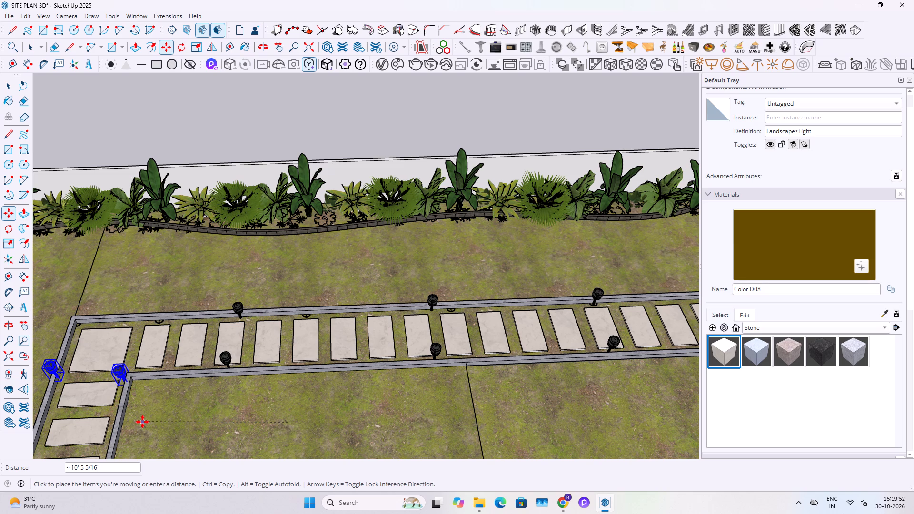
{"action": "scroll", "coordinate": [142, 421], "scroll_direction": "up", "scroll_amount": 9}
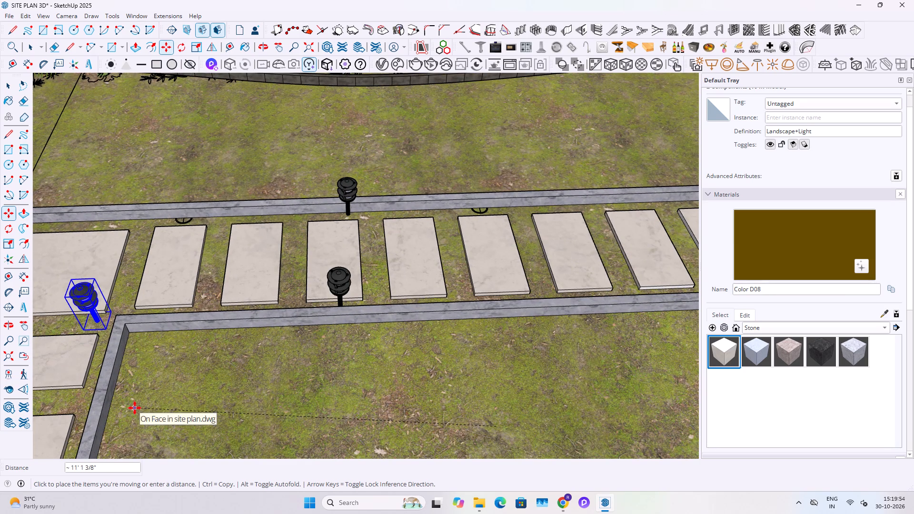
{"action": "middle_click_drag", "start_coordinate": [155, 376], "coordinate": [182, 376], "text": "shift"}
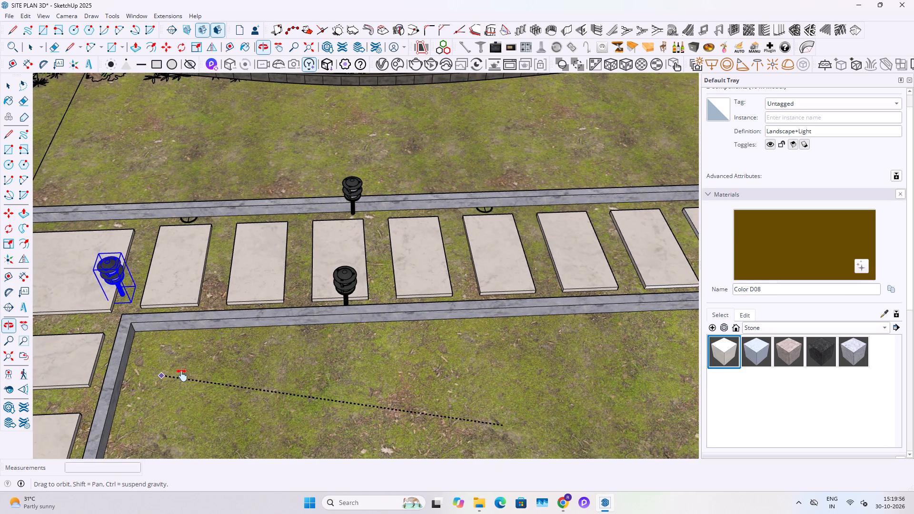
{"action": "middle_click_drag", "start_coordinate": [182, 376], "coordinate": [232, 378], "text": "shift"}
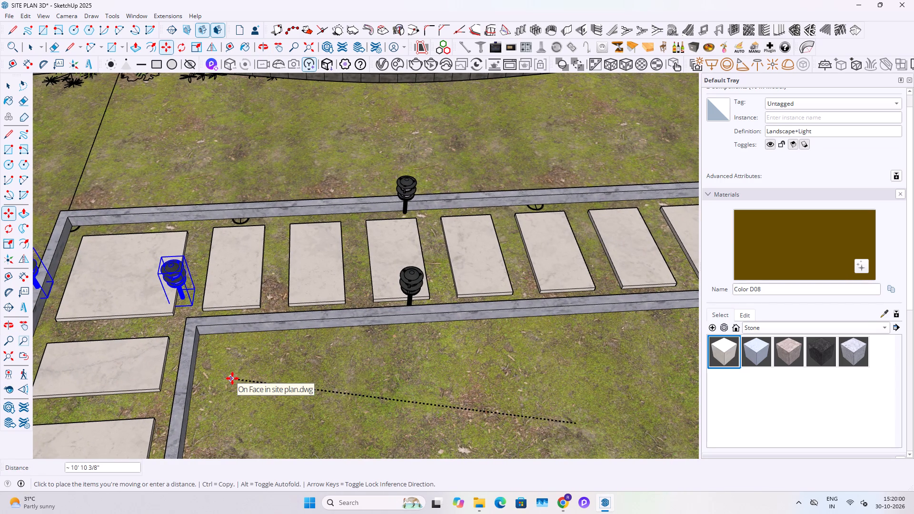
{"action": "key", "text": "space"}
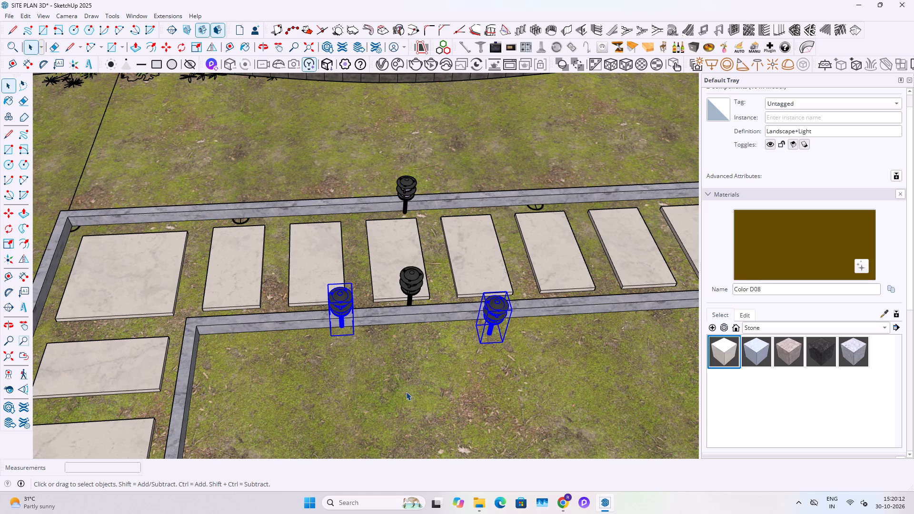
Move the rotated light pair about 10' 4" onto the edgings of the adjoining path leg at the corner.
{"action": "scroll", "coordinate": [397, 372], "scroll_direction": "down", "scroll_amount": 1}
{"action": "key", "text": "m"}
{"action": "left_click", "coordinate": [476, 406]}
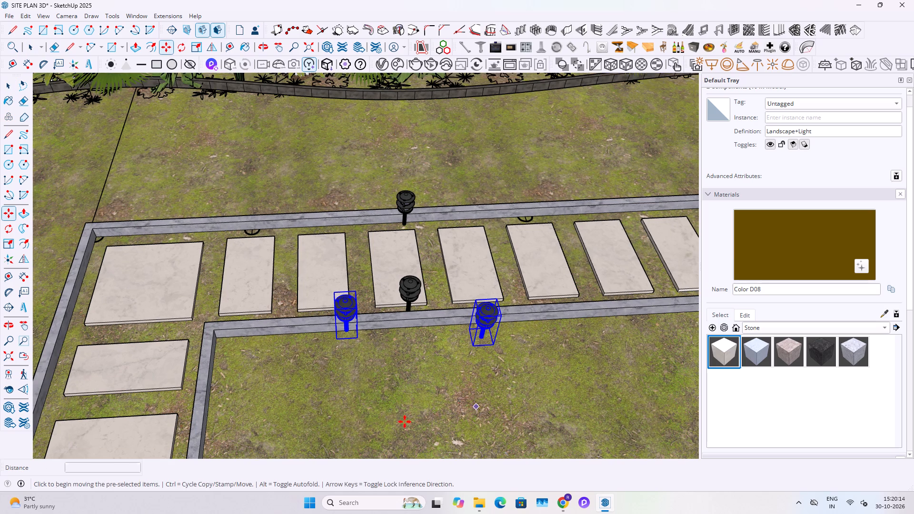
{"action": "middle_click_drag", "start_coordinate": [269, 451], "coordinate": [465, 398], "text": "shift"}
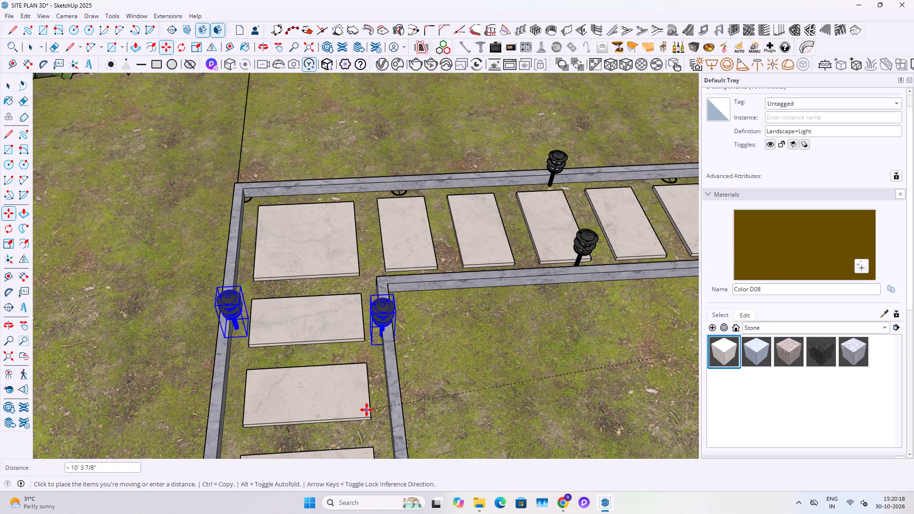
{"action": "left_click", "coordinate": [360, 407]}
{"action": "key", "text": "space"}
Lower the moved light pair vertically so the posts sit down beside the path edging.
{"action": "middle_click_drag", "start_coordinate": [281, 390], "coordinate": [343, 249]}
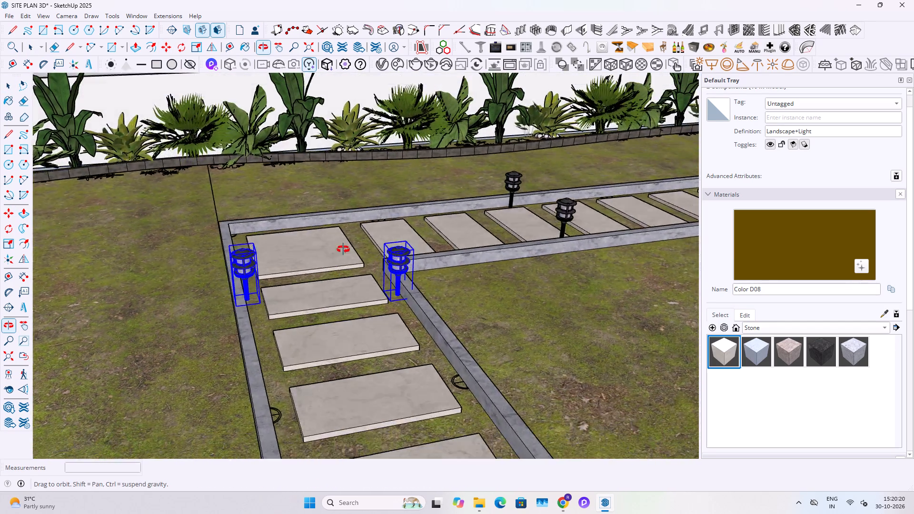
{"action": "middle_click_drag", "start_coordinate": [343, 249], "coordinate": [308, 220]}
{"action": "scroll", "coordinate": [209, 255], "scroll_direction": "up", "scroll_amount": 4}
{"action": "middle_click_drag", "start_coordinate": [356, 265], "coordinate": [338, 242]}
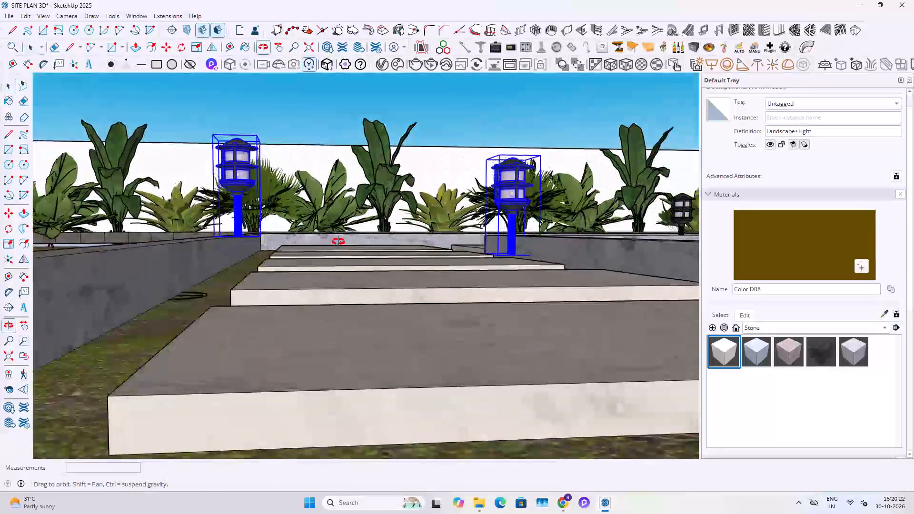
{"action": "middle_click_drag", "start_coordinate": [338, 242], "coordinate": [341, 246]}
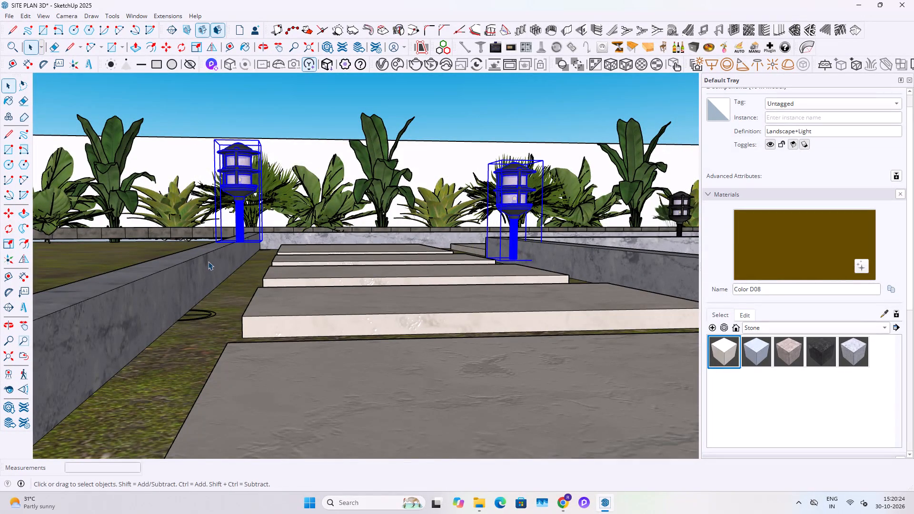
{"action": "key", "text": "m"}
{"action": "left_click", "coordinate": [208, 261]}
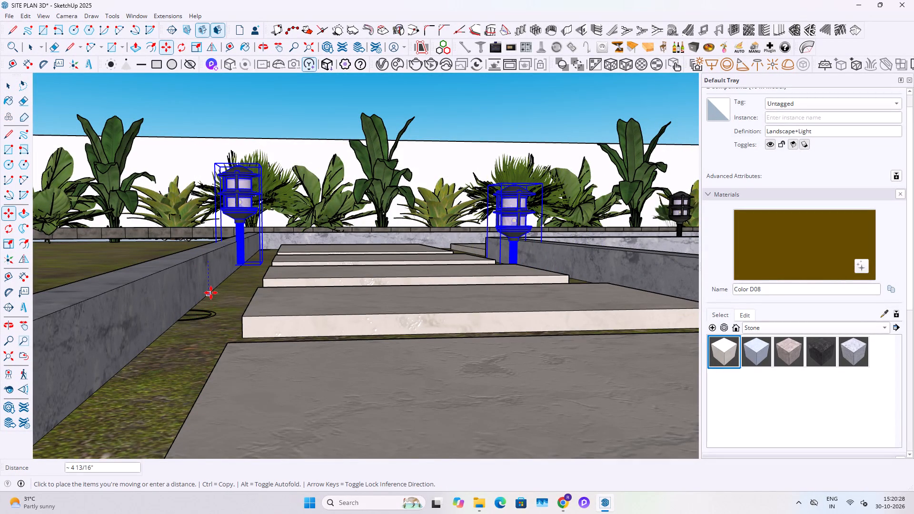
{"action": "left_click", "coordinate": [209, 304]}
{"action": "key", "text": "space"}
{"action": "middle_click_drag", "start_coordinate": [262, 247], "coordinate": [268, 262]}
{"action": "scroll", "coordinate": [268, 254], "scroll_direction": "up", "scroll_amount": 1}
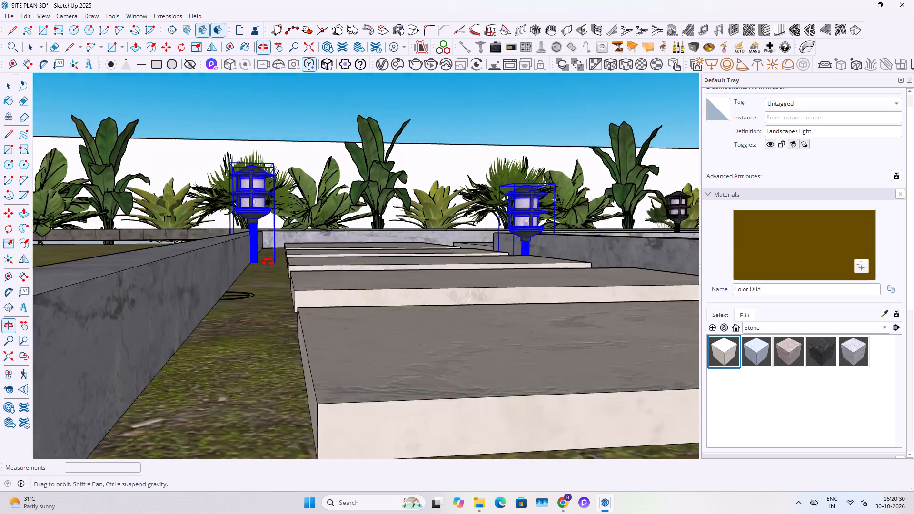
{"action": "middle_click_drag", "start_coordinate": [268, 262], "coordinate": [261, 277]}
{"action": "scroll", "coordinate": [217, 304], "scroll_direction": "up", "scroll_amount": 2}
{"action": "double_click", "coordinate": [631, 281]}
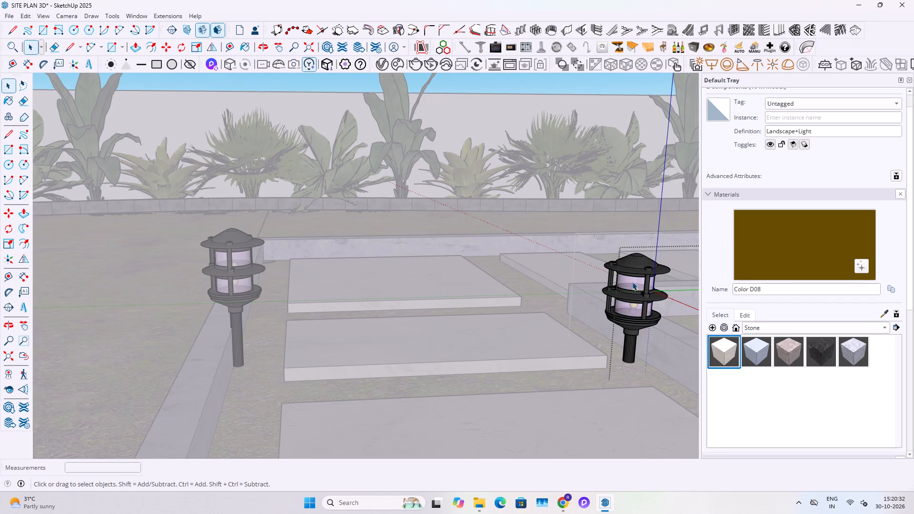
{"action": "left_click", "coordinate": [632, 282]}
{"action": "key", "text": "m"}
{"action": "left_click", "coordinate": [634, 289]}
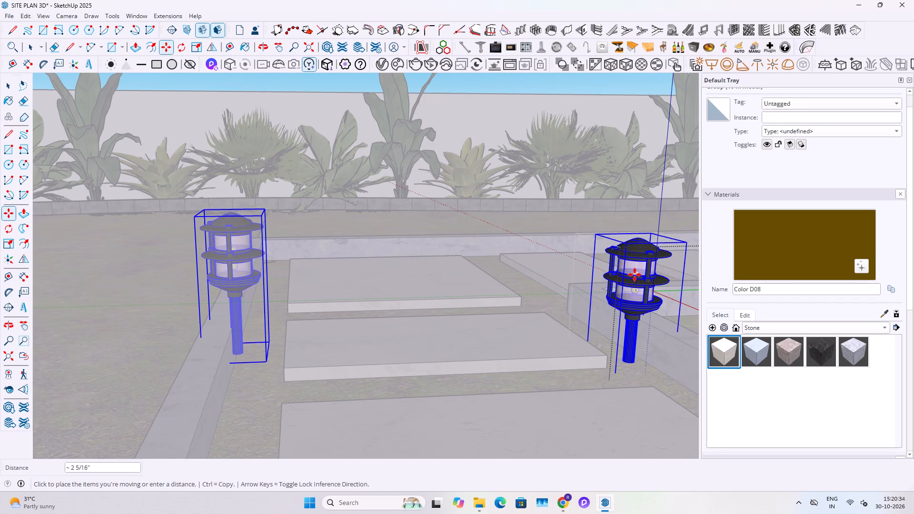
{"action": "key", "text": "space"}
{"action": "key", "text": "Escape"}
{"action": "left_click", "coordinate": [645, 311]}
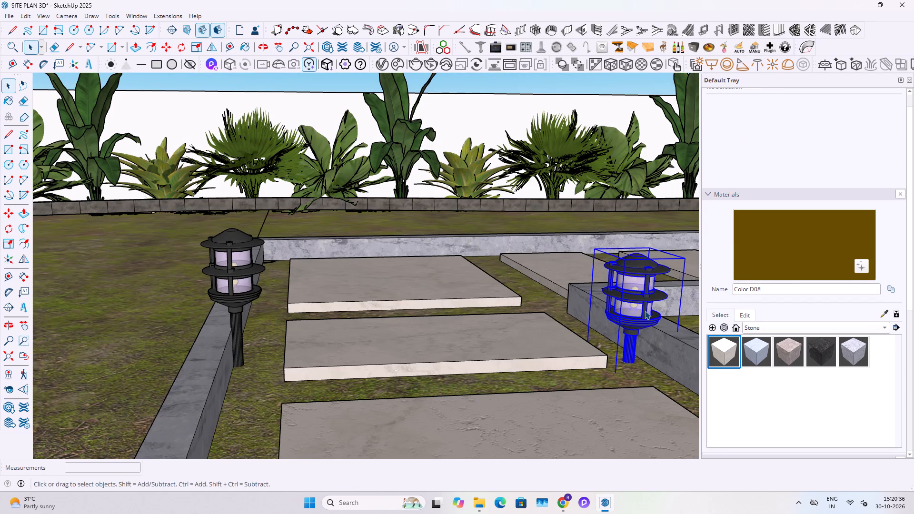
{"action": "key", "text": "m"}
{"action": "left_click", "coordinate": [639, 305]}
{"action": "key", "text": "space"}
Delete the light on the outer edging, opposite the inside corner of the path.
{"action": "left_click", "coordinate": [232, 274]}
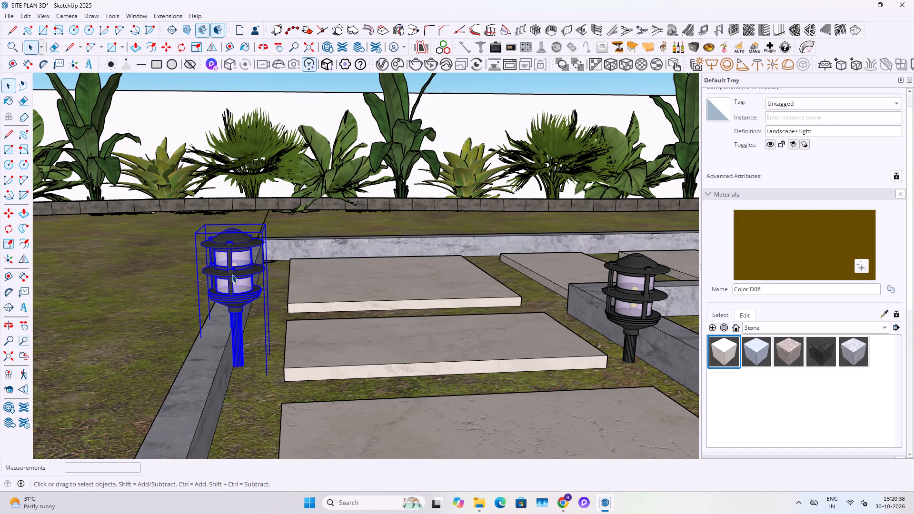
{"action": "key", "text": "Delete"}
Raise the remaining light by the inner edging about 1 1/2".
{"action": "middle_click_drag", "start_coordinate": [436, 342], "coordinate": [358, 240]}
{"action": "left_click", "coordinate": [646, 352]}
{"action": "scroll", "coordinate": [647, 351], "scroll_direction": "up", "scroll_amount": 6}
{"action": "key", "text": "m"}
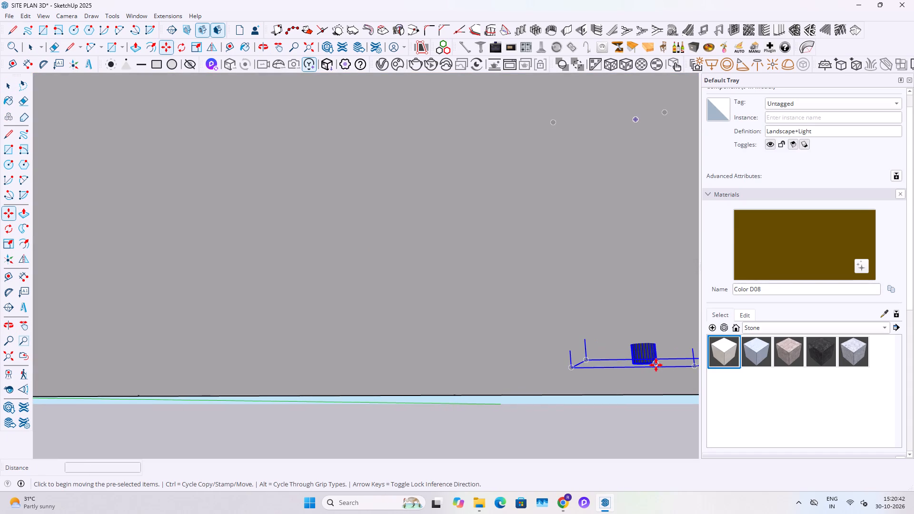
{"action": "left_click", "coordinate": [656, 365]}
{"action": "left_click", "coordinate": [653, 340]}
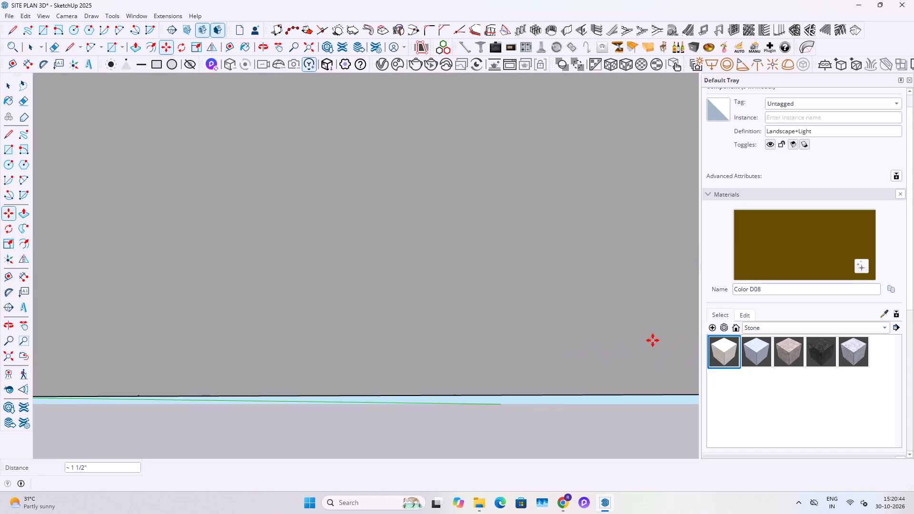
{"action": "key", "text": "space"}
Copy the adjusted light about 4' 10" across the stepping stones to the opposite edging.
{"action": "scroll", "coordinate": [647, 342], "scroll_direction": "down", "scroll_amount": 3}
{"action": "key", "text": "space"}
{"action": "middle_click_drag", "start_coordinate": [592, 331], "coordinate": [592, 424]}
{"action": "scroll", "coordinate": [584, 418], "scroll_direction": "down", "scroll_amount": 8}
{"action": "middle_click_drag", "start_coordinate": [596, 340], "coordinate": [629, 388]}
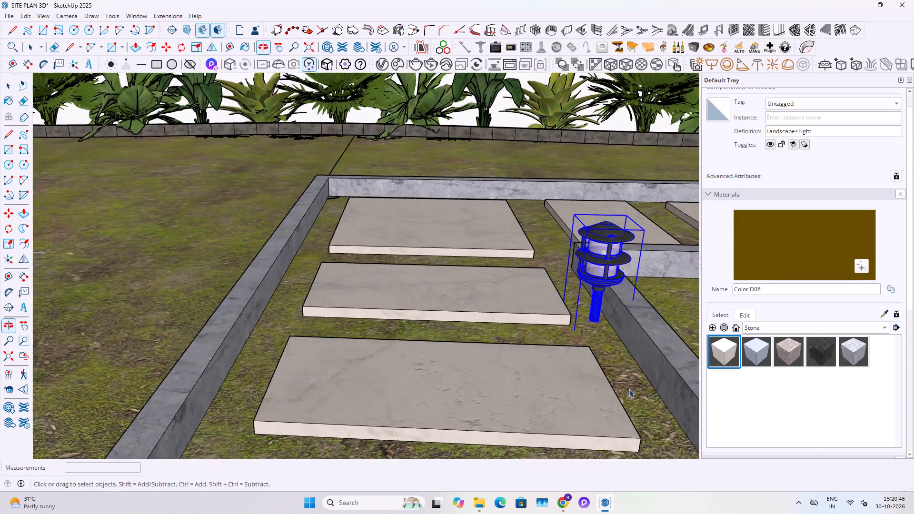
{"action": "scroll", "coordinate": [629, 389], "scroll_direction": "down", "scroll_amount": 6}
{"action": "key", "text": "m"}
{"action": "left_click", "coordinate": [618, 402], "text": "ctrl"}
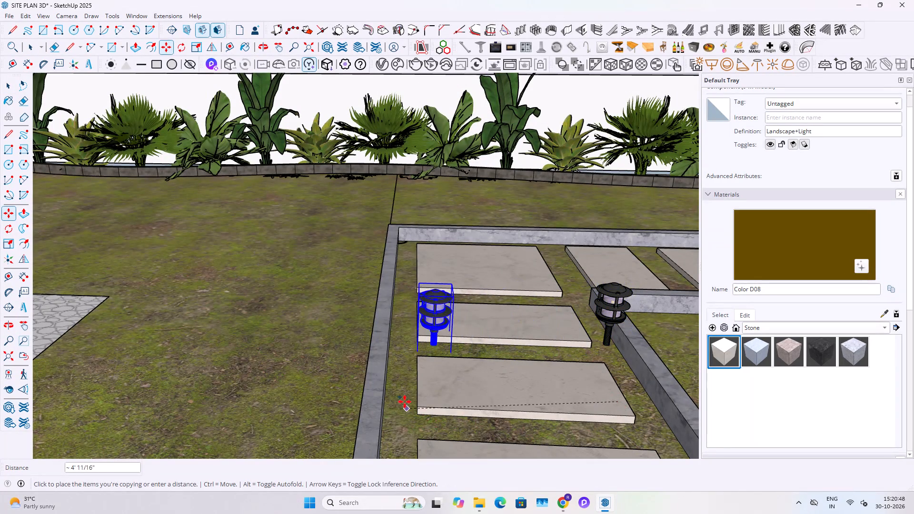
{"action": "left_click", "coordinate": [368, 394]}
{"action": "key", "text": "space"}
Copy both facing lights near the path corner about 8' 3" along the adjoining leg, away from the corner.
{"action": "scroll", "coordinate": [372, 390], "scroll_direction": "down", "scroll_amount": 6}
{"action": "middle_click_drag", "start_coordinate": [510, 339], "coordinate": [509, 343]}
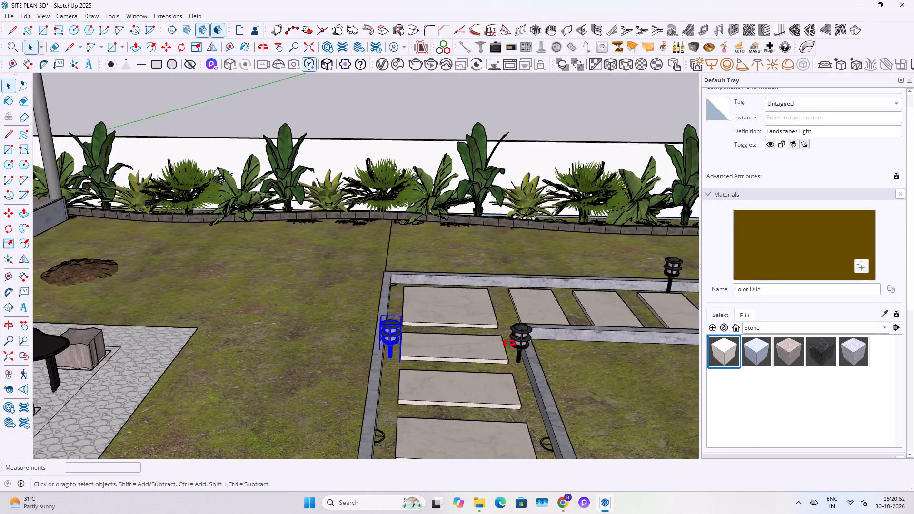
{"action": "middle_click_drag", "start_coordinate": [509, 343], "coordinate": [351, 425]}
{"action": "scroll", "coordinate": [352, 425], "scroll_direction": "up", "scroll_amount": 1}
{"action": "scroll", "coordinate": [379, 381], "scroll_direction": "down", "scroll_amount": 5}
{"action": "middle_click_drag", "start_coordinate": [367, 387], "coordinate": [447, 296], "text": "shift"}
{"action": "left_click", "coordinate": [428, 318], "text": "ctrl"}
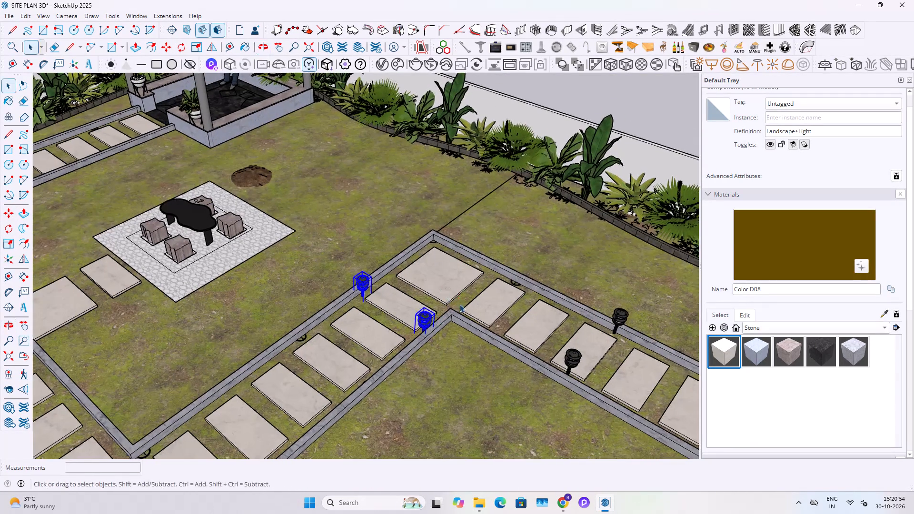
{"action": "scroll", "coordinate": [462, 311], "scroll_direction": "down", "scroll_amount": 4}
{"action": "key", "text": "m"}
{"action": "left_click", "coordinate": [459, 376], "text": "ctrl"}
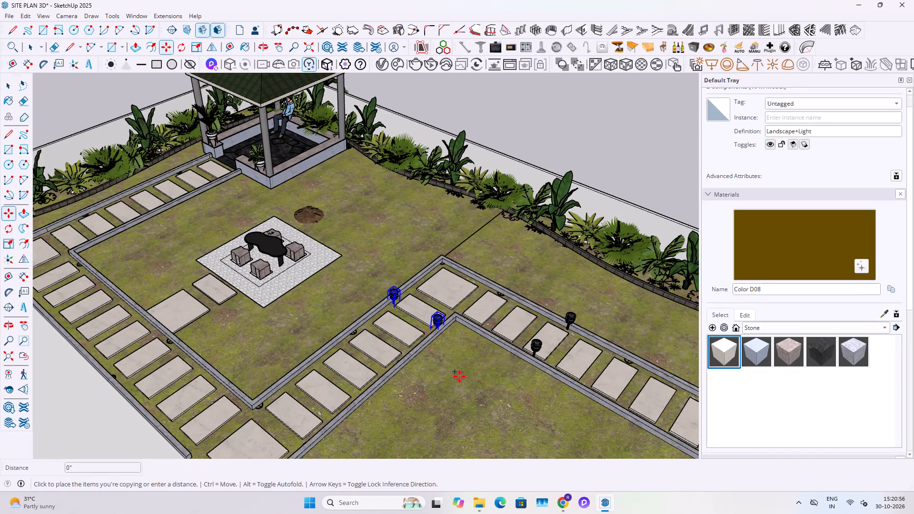
{"action": "scroll", "coordinate": [459, 376], "scroll_direction": "down", "scroll_amount": 2, "text": "shift"}
{"action": "middle_click_drag", "start_coordinate": [459, 378], "coordinate": [499, 333], "text": "shift"}
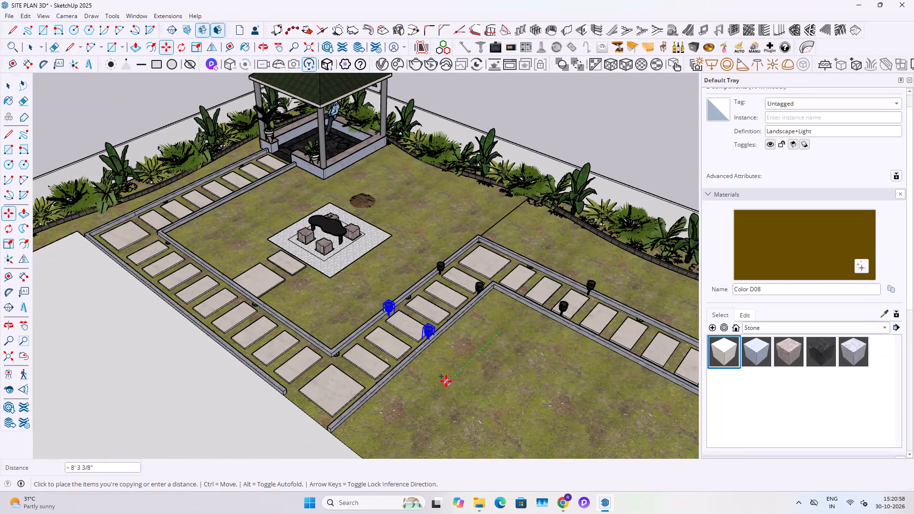
{"action": "left_click", "coordinate": [442, 383]}
Copy the light pair again about 12' 4" along the leg to the large corner slab at its end.
{"action": "left_click", "coordinate": [471, 371]}
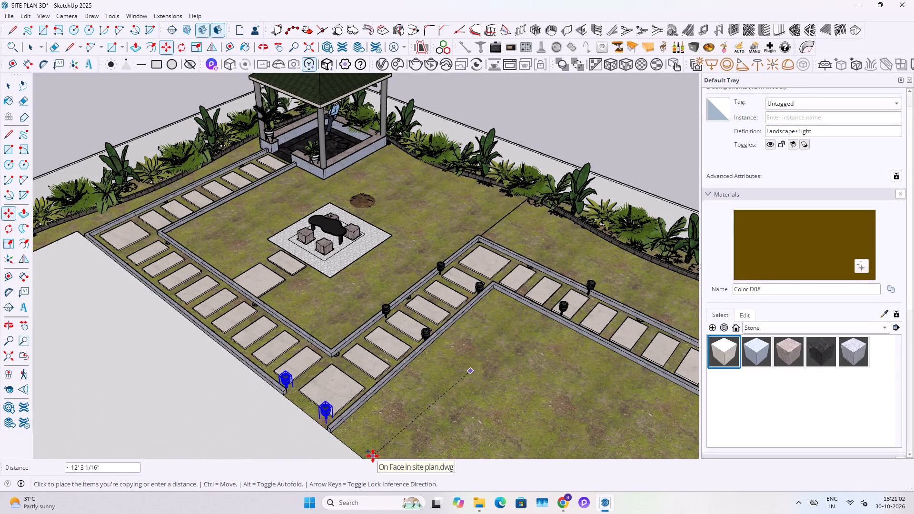
{"action": "middle_click_drag", "start_coordinate": [382, 458], "coordinate": [424, 395], "text": "shift"}
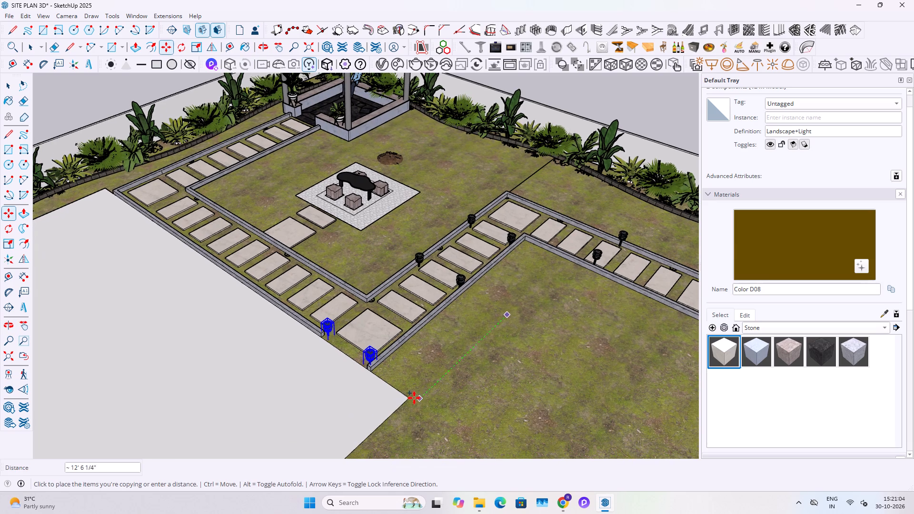
{"action": "left_click", "coordinate": [417, 395]}
{"action": "key", "text": "space"}
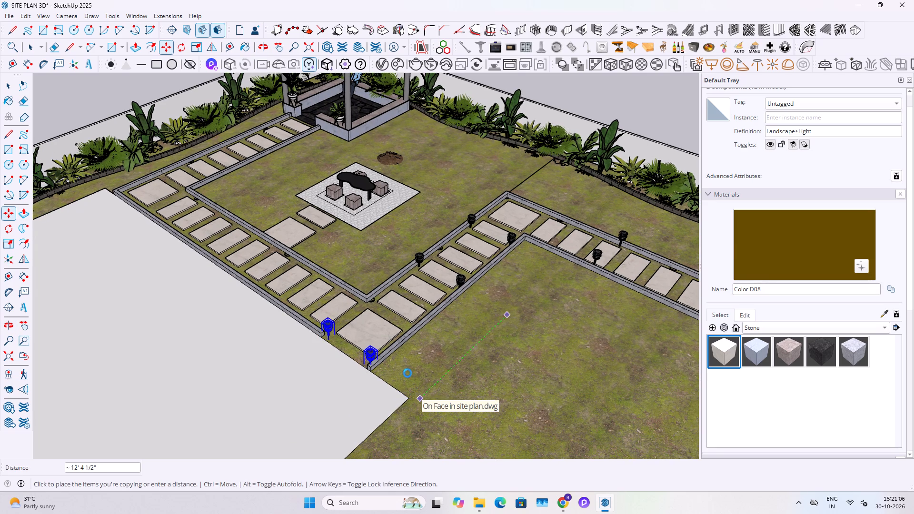
Shift the light pair beside the large corner slab about 2 3/8" across the path.
{"action": "scroll", "coordinate": [406, 372], "scroll_direction": "up", "scroll_amount": 8}
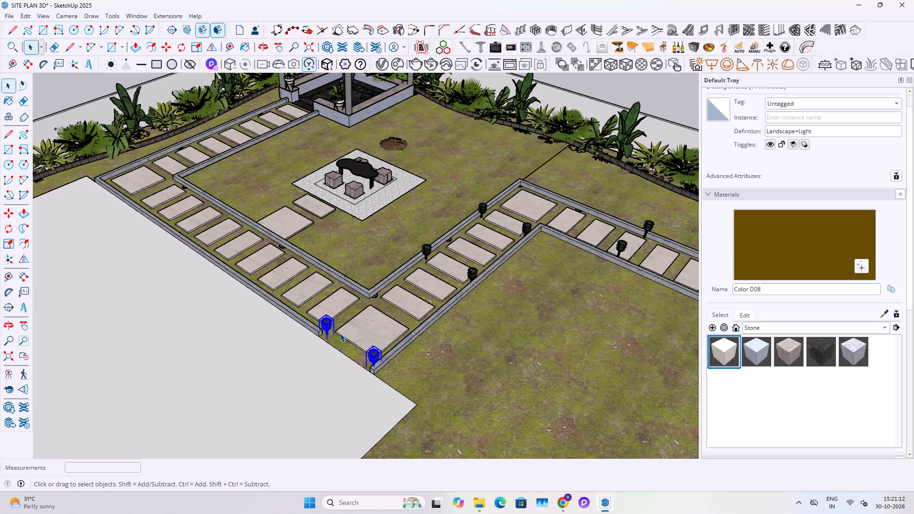
{"action": "key", "text": "space"}
{"action": "scroll", "coordinate": [358, 368], "scroll_direction": "up", "scroll_amount": 9}
{"action": "middle_click_drag", "start_coordinate": [407, 339], "coordinate": [587, 326]}
{"action": "scroll", "coordinate": [505, 271], "scroll_direction": "up", "scroll_amount": 3}
{"action": "key", "text": "m"}
{"action": "left_click", "coordinate": [654, 268]}
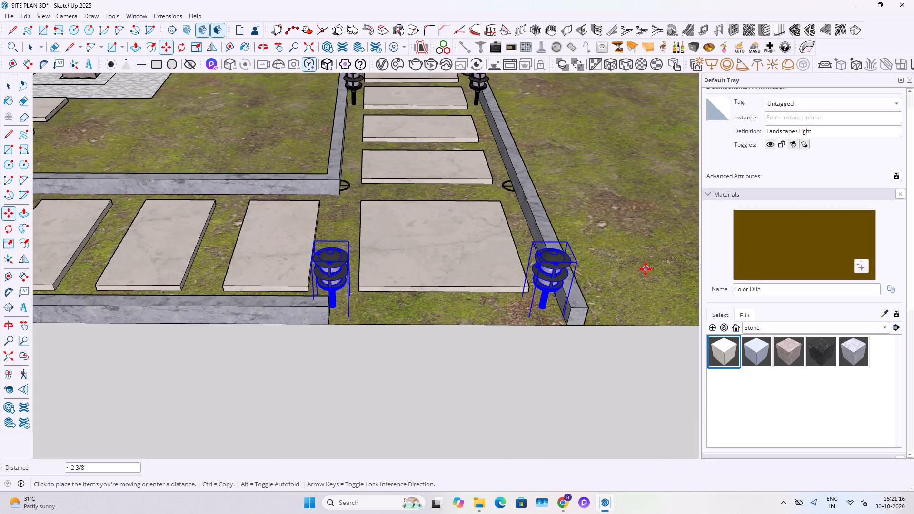
{"action": "left_click", "coordinate": [644, 269]}
{"action": "key", "text": "space"}
{"action": "key", "text": "space"}
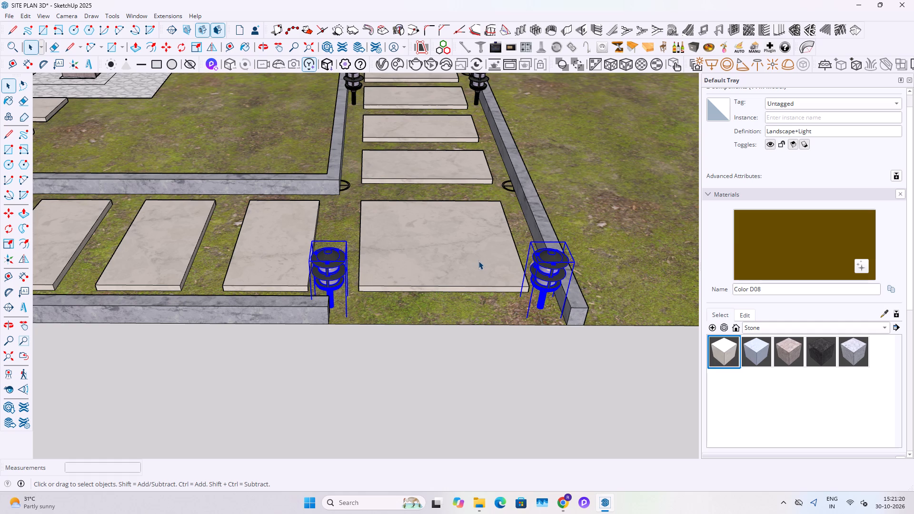
Make a copy of the corner slab's light pair rotated 90 degrees.
{"action": "scroll", "coordinate": [483, 258], "scroll_direction": "down", "scroll_amount": 8}
{"action": "middle_click_drag", "start_coordinate": [453, 232], "coordinate": [439, 271]}
{"action": "key", "text": "q"}
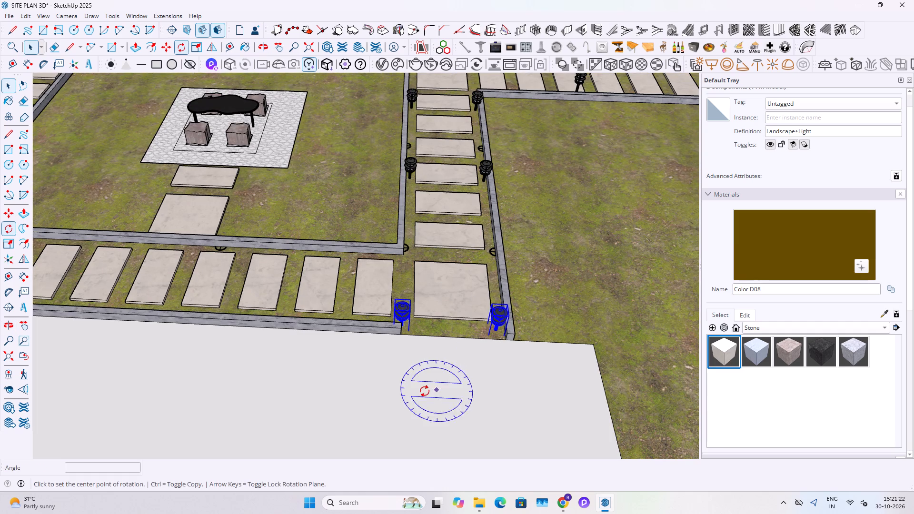
{"action": "left_click", "coordinate": [409, 394]}
{"action": "left_click", "coordinate": [516, 385]}
{"action": "type", "text": "90"}
{"action": "key", "text": "Return"}
{"action": "key", "text": "space"}
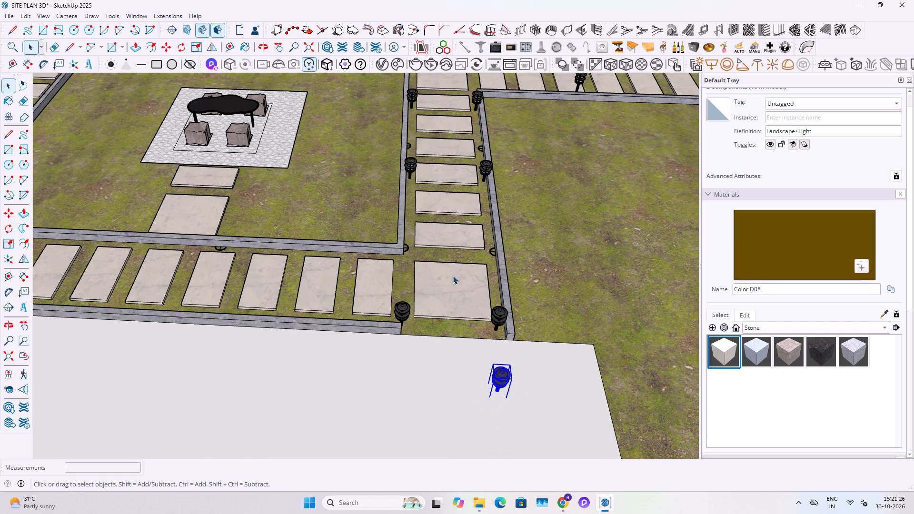
Move the rotated light pair about 12' 2" onto the edgings of the path leg in front of the seating area.
{"action": "scroll", "coordinate": [452, 276], "scroll_direction": "down", "scroll_amount": 6}
{"action": "key", "text": "m"}
{"action": "left_click", "coordinate": [486, 411]}
{"action": "scroll", "coordinate": [378, 329], "scroll_direction": "up", "scroll_amount": 5}
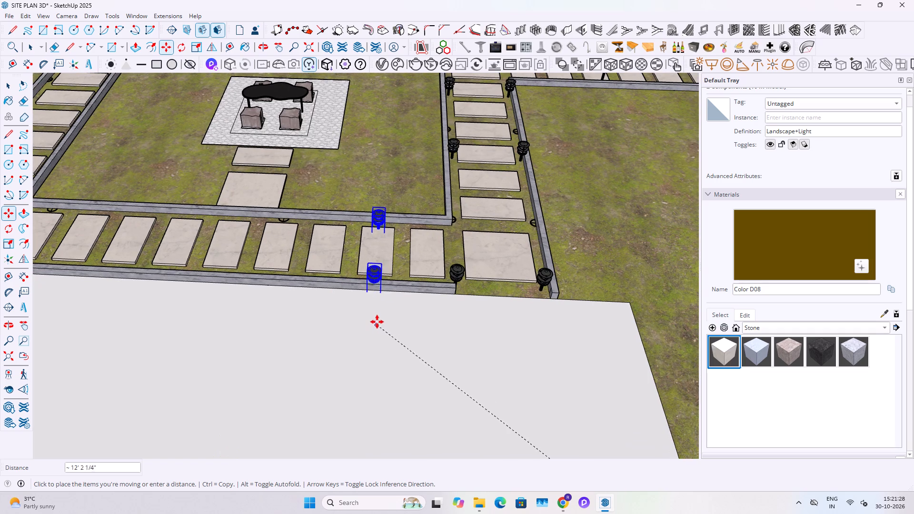
{"action": "left_click", "coordinate": [374, 317]}
{"action": "key", "text": "space"}
Copy both facing lights about 9' along the path leg in front of the seating area, toward its far corner.
{"action": "middle_click_drag", "start_coordinate": [365, 308], "coordinate": [609, 203]}
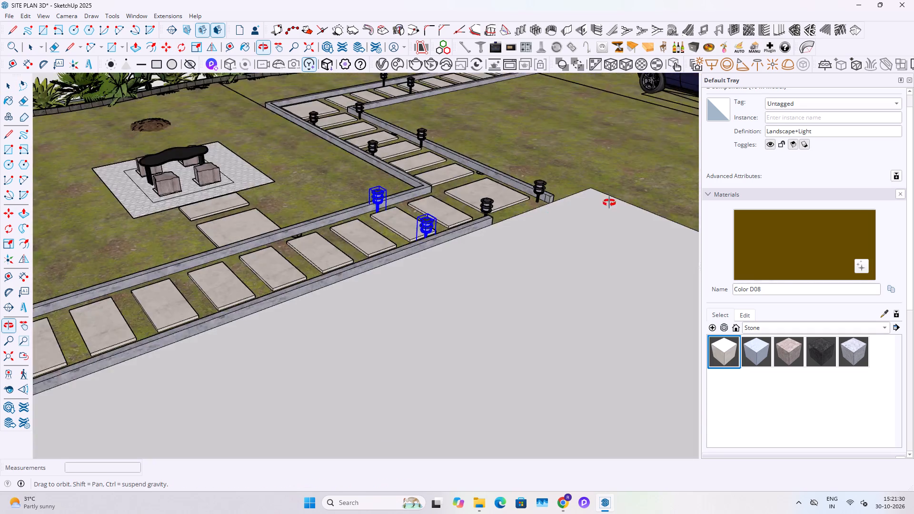
{"action": "middle_click_drag", "start_coordinate": [609, 203], "coordinate": [390, 337]}
{"action": "scroll", "coordinate": [401, 328], "scroll_direction": "down", "scroll_amount": 4}
{"action": "left_click", "coordinate": [451, 372], "text": "ctrl"}
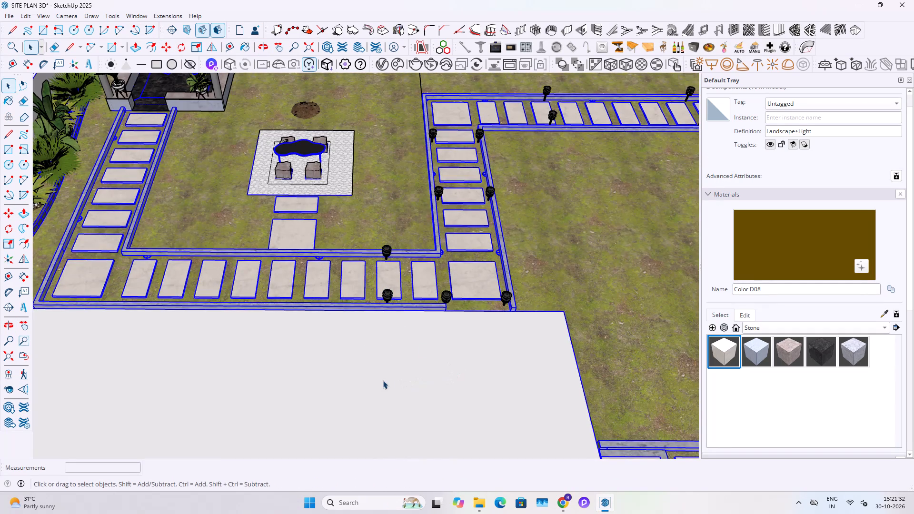
{"action": "left_click", "coordinate": [388, 296]}
{"action": "left_click", "coordinate": [384, 246], "text": "ctrl"}
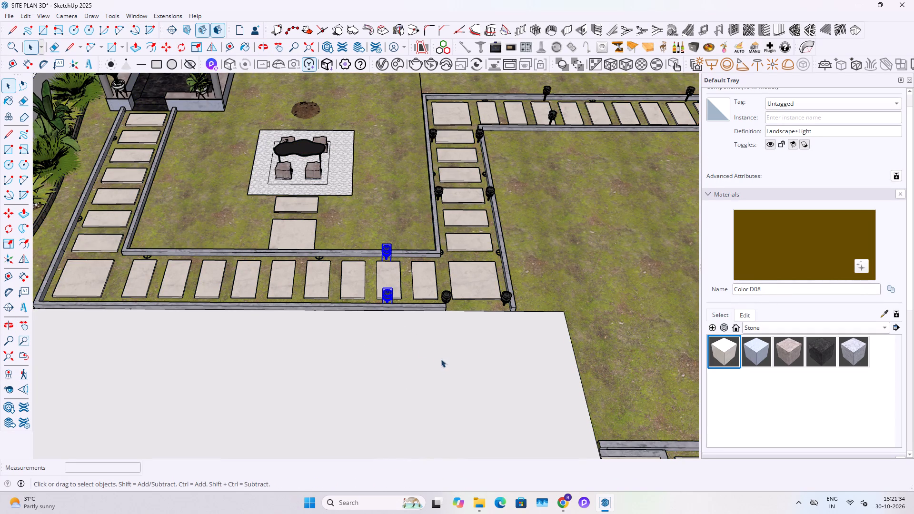
{"action": "key", "text": "m"}
{"action": "left_click", "coordinate": [484, 392], "text": "ctrl"}
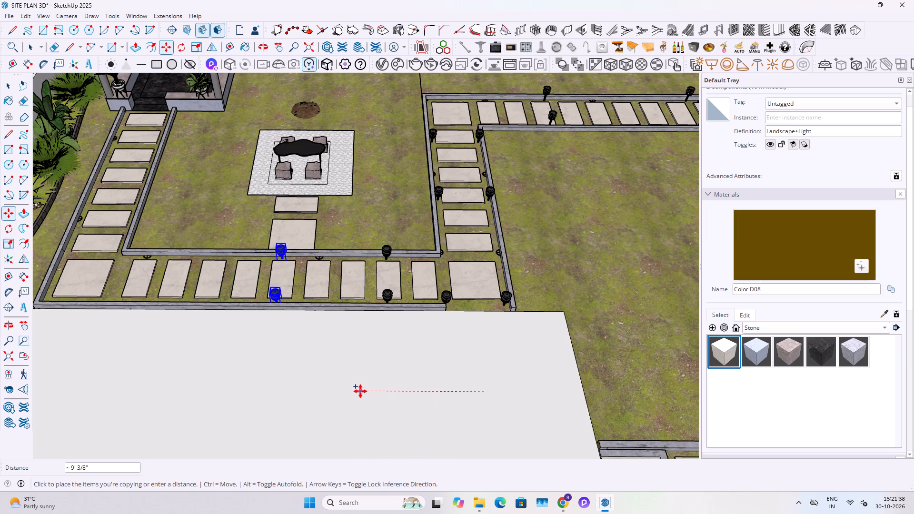
{"action": "left_click", "coordinate": [365, 391]}
Copy the light pair again about 12' 3" along the same leg to the stone nearest its far corner.
{"action": "left_click", "coordinate": [466, 412]}
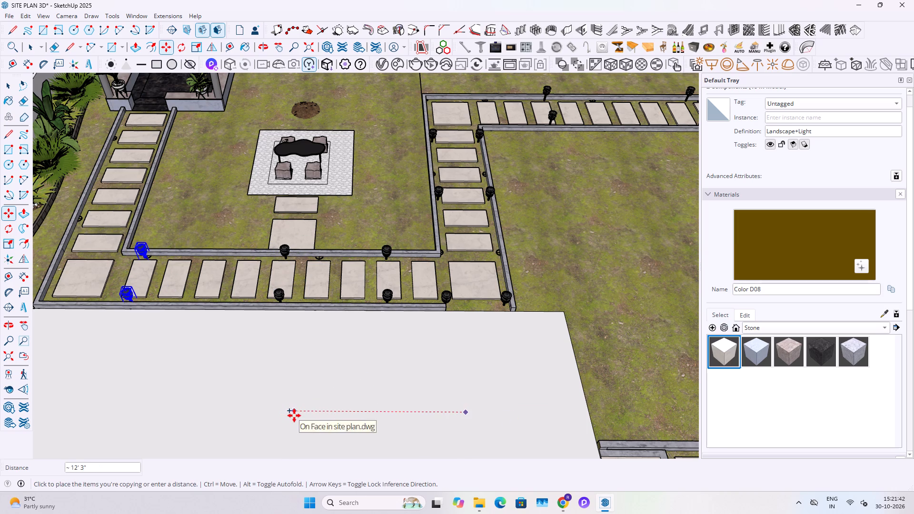
{"action": "left_click", "coordinate": [294, 415]}
{"action": "key", "text": "space"}
Make a copy of the far-corner light pair rotated 90 degrees.
{"action": "scroll", "coordinate": [295, 385], "scroll_direction": "down", "scroll_amount": 4}
{"action": "scroll", "coordinate": [243, 391], "scroll_direction": "down", "scroll_amount": 2}
{"action": "key", "text": "q"}
{"action": "left_click", "coordinate": [192, 368]}
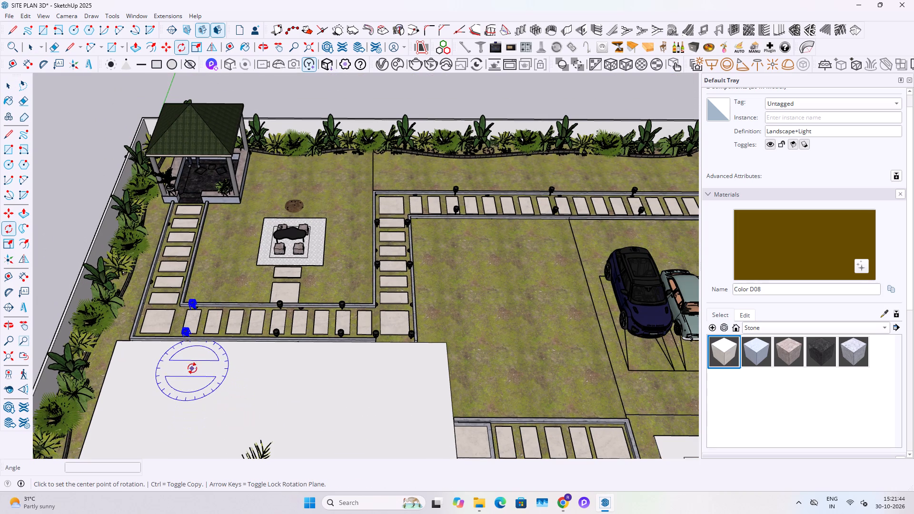
{"action": "left_click", "coordinate": [219, 357]}
{"action": "type", "text": "90"}
{"action": "key", "text": "Return"}
{"action": "key", "text": "space"}
Move the rotated light pair about 16' 5" onto the edgings beside the first stone of the gazebo path leg.
{"action": "scroll", "coordinate": [258, 375], "scroll_direction": "up", "scroll_amount": 8}
{"action": "key", "text": "m"}
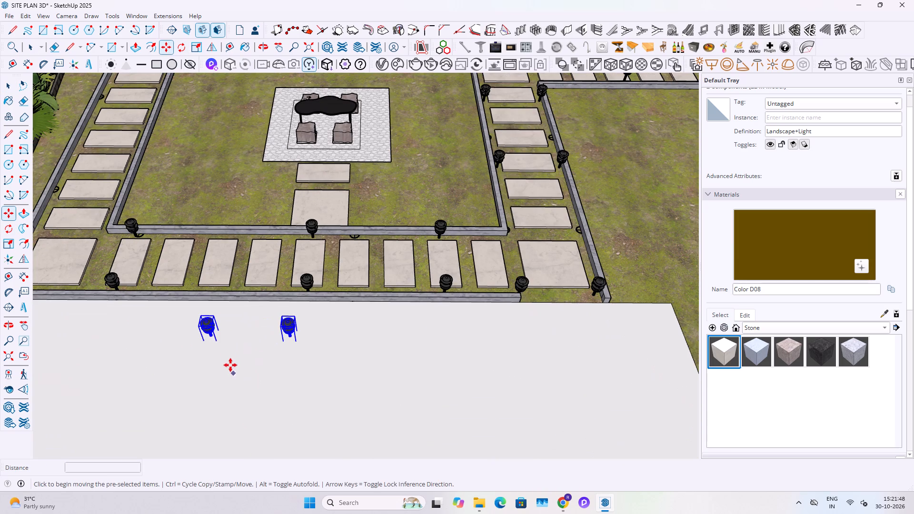
{"action": "left_click", "coordinate": [224, 348]}
{"action": "middle_click_drag", "start_coordinate": [220, 348], "coordinate": [563, 462], "text": "shift"}
{"action": "scroll", "coordinate": [289, 292], "scroll_direction": "up", "scroll_amount": 3}
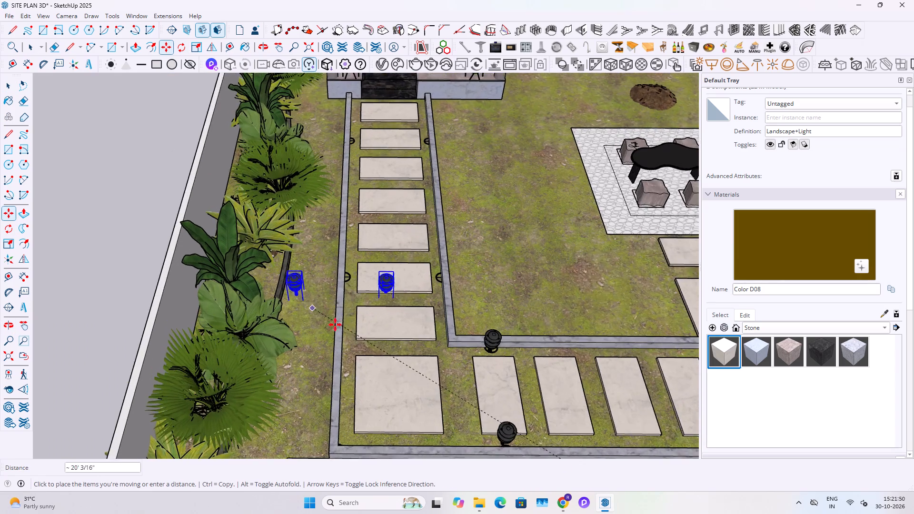
{"action": "scroll", "coordinate": [335, 325], "scroll_direction": "up", "scroll_amount": 2}
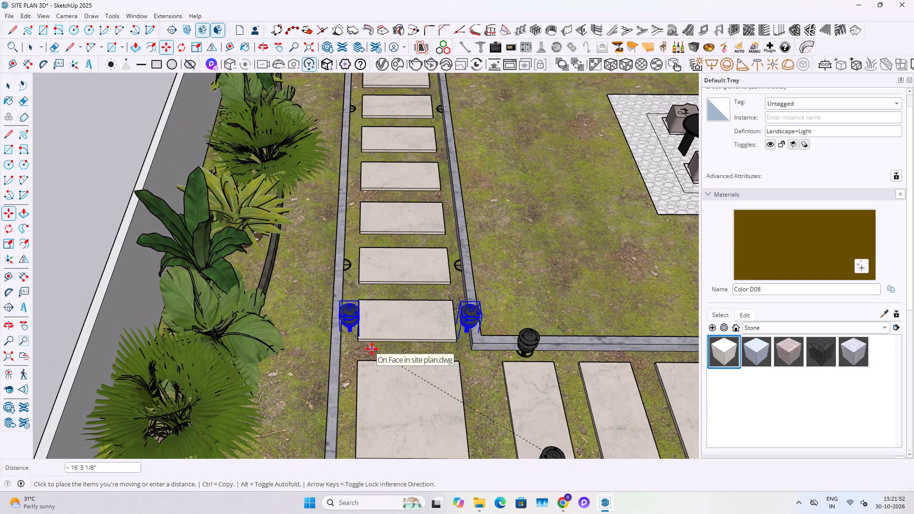
{"action": "left_click", "coordinate": [372, 349]}
{"action": "key", "text": "space"}
Copy the light pair about 9' 8" along the path leg toward the gazebo.
{"action": "middle_click_drag", "start_coordinate": [430, 332], "coordinate": [360, 165]}
{"action": "scroll", "coordinate": [385, 281], "scroll_direction": "up", "scroll_amount": 1}
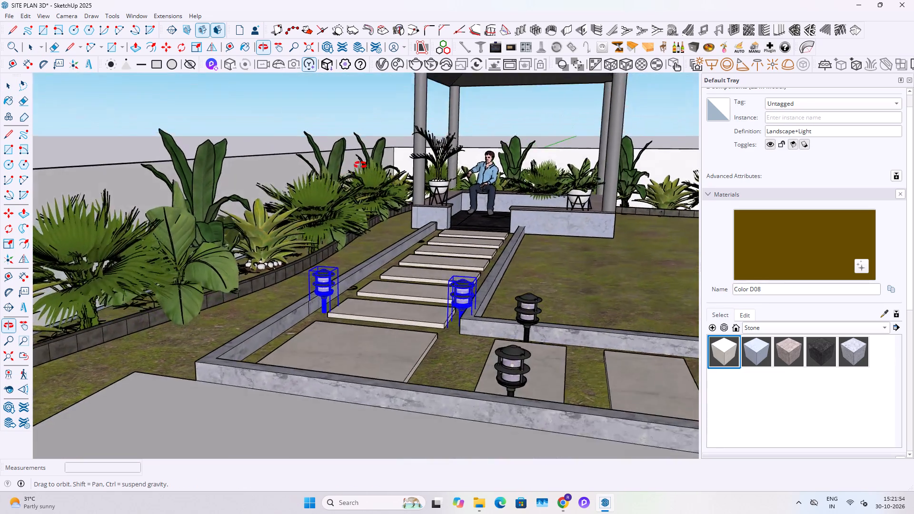
{"action": "middle_click_drag", "start_coordinate": [360, 165], "coordinate": [230, 248]}
{"action": "scroll", "coordinate": [298, 312], "scroll_direction": "down", "scroll_amount": 2}
{"action": "middle_click_drag", "start_coordinate": [481, 375], "coordinate": [422, 404]}
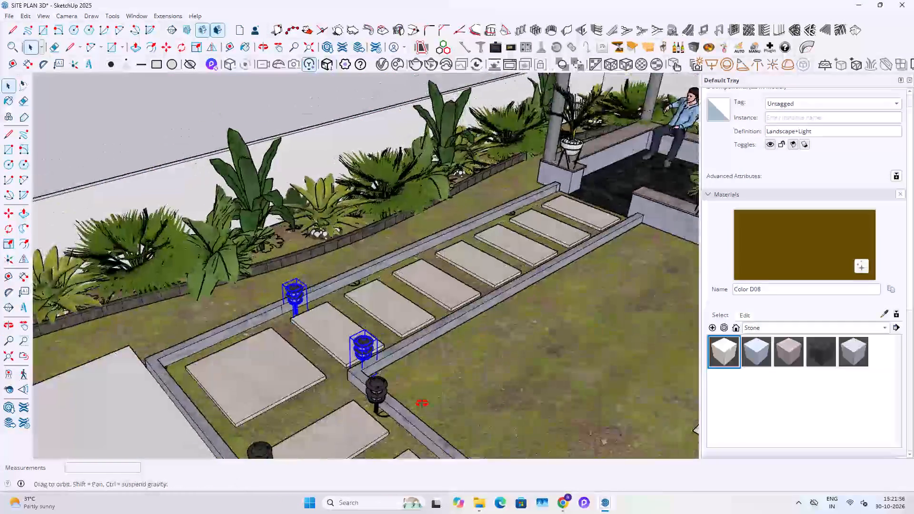
{"action": "middle_click_drag", "start_coordinate": [422, 404], "coordinate": [417, 405]}
{"action": "key", "text": "m"}
{"action": "left_click", "coordinate": [391, 403], "text": "ctrl"}
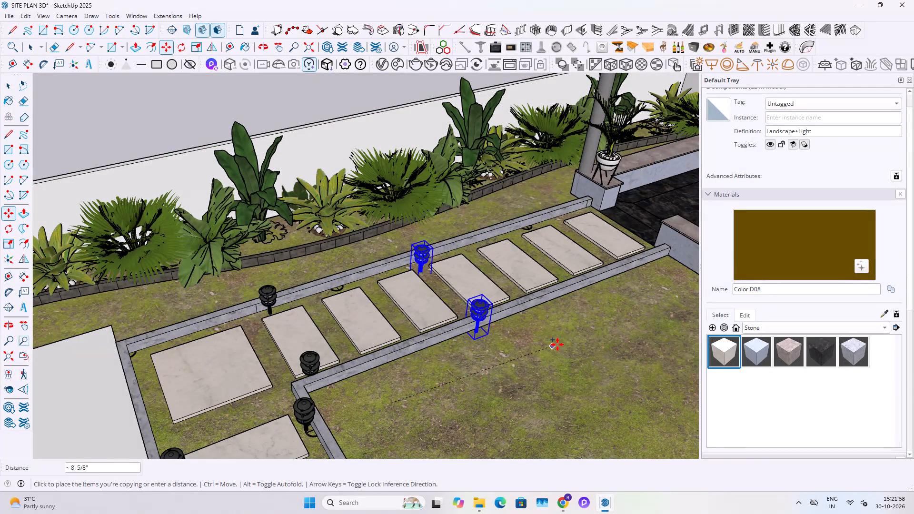
{"action": "left_click", "coordinate": [576, 328]}
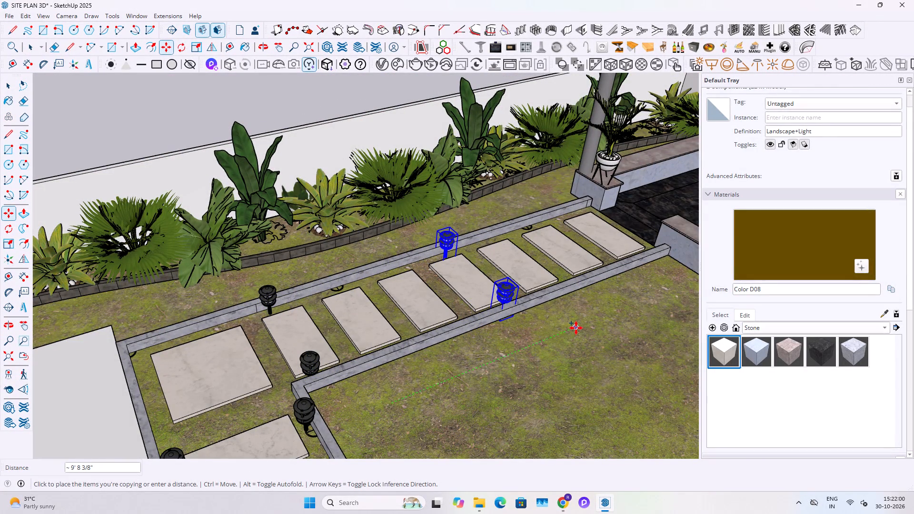
Copy the light pair again about 8' 9" to the gazebo end of the path leg and clear the selection.
{"action": "left_click", "coordinate": [535, 361], "text": "ctrl"}
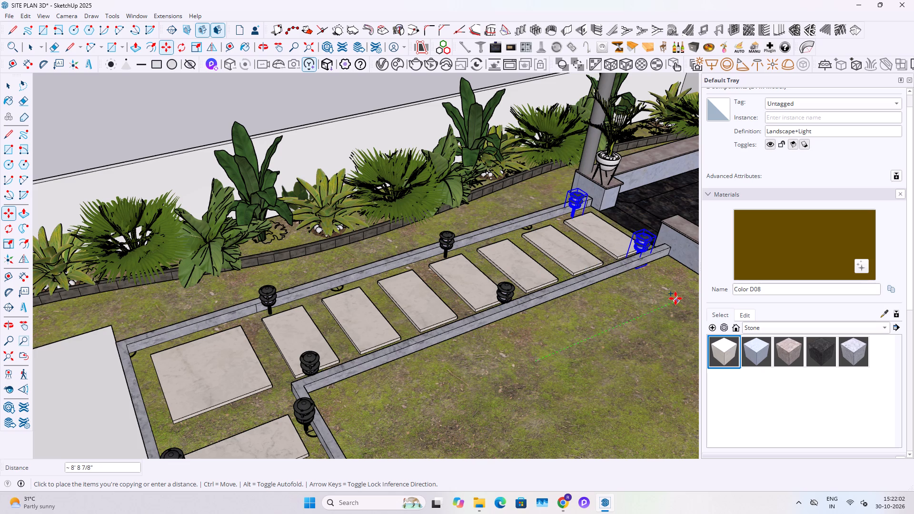
{"action": "left_click", "coordinate": [676, 298]}
{"action": "key", "text": "space"}
{"action": "key", "text": "space"}
{"action": "scroll", "coordinate": [605, 328], "scroll_direction": "down", "scroll_amount": 3}
{"action": "key", "text": "Escape"}
{"action": "key", "text": "Escape"}
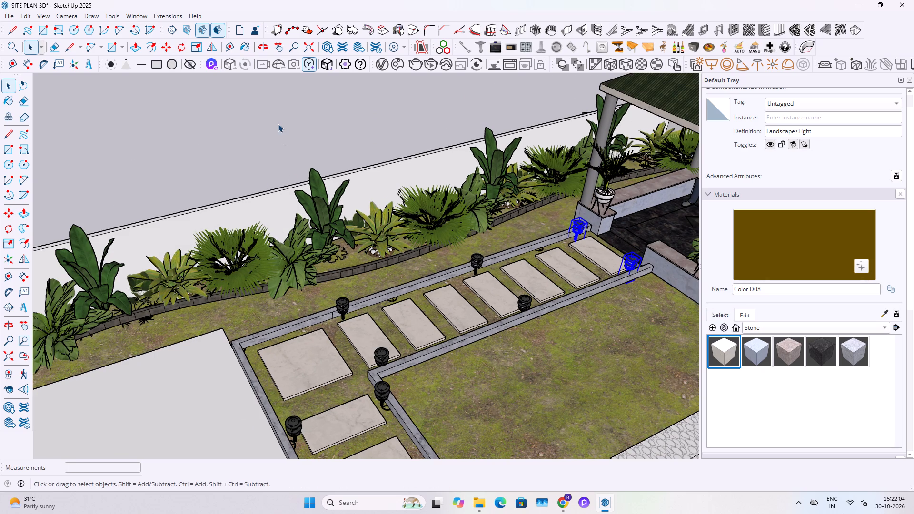
{"action": "left_click", "coordinate": [278, 124]}
Review the path lighting, seating area and gazebo from several angles and distances.
{"action": "scroll", "coordinate": [253, 259], "scroll_direction": "down", "scroll_amount": 2}
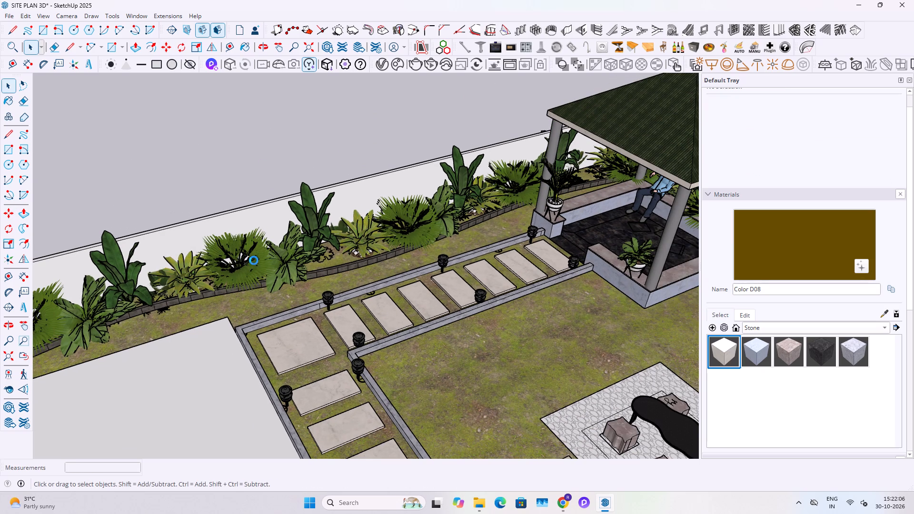
{"action": "scroll", "coordinate": [254, 260], "scroll_direction": "down", "scroll_amount": 3}
{"action": "middle_click_drag", "start_coordinate": [277, 263], "coordinate": [440, 227]}
{"action": "middle_click_drag", "start_coordinate": [397, 292], "coordinate": [577, 221]}
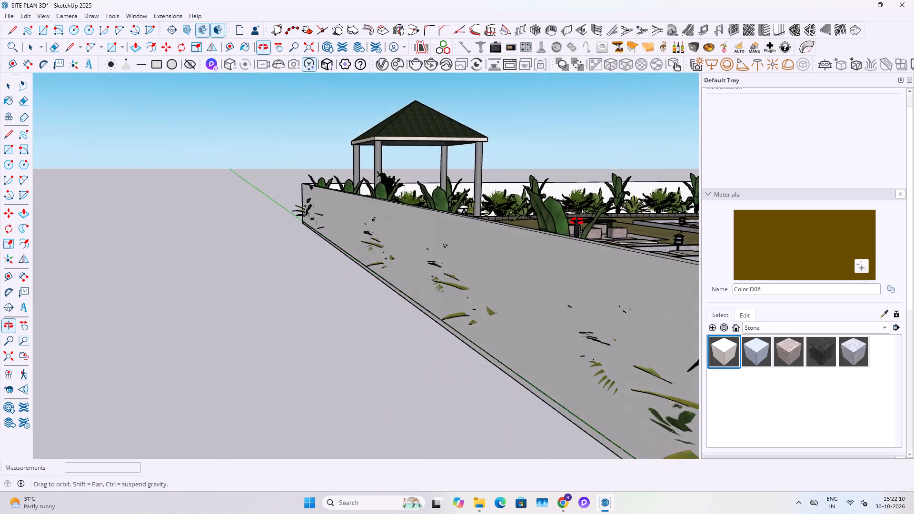
{"action": "middle_click_drag", "start_coordinate": [577, 221], "coordinate": [415, 187]}
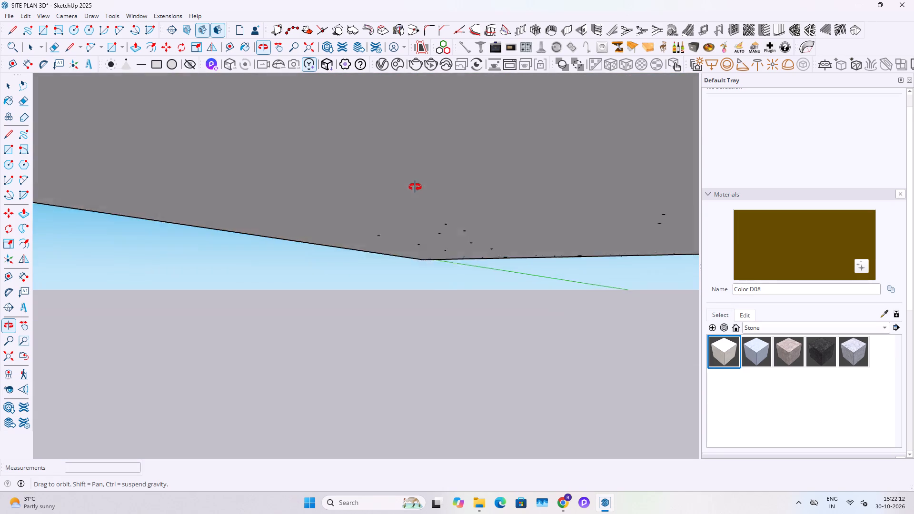
{"action": "middle_click_drag", "start_coordinate": [415, 187], "coordinate": [189, 217]}
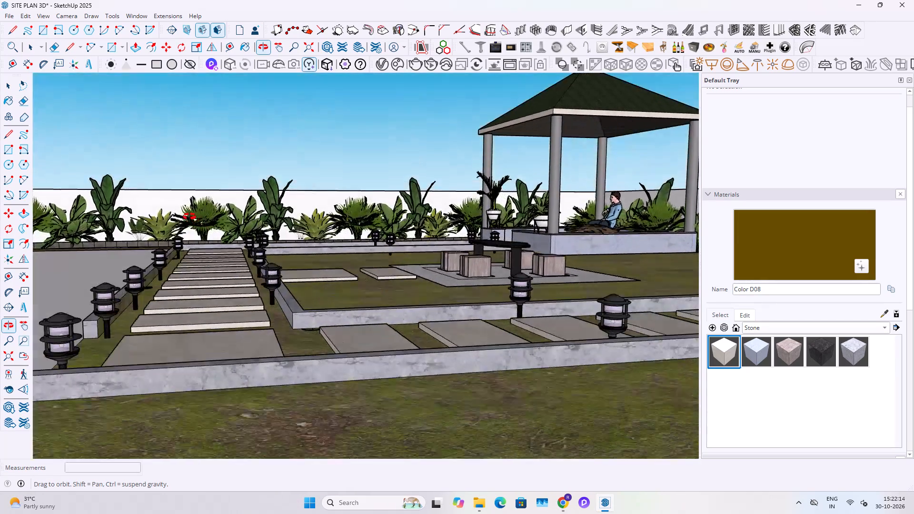
{"action": "middle_click_drag", "start_coordinate": [189, 217], "coordinate": [379, 306]}
{"action": "scroll", "coordinate": [358, 306], "scroll_direction": "down", "scroll_amount": 6}
{"action": "middle_click_drag", "start_coordinate": [375, 308], "coordinate": [219, 306], "text": "shift"}
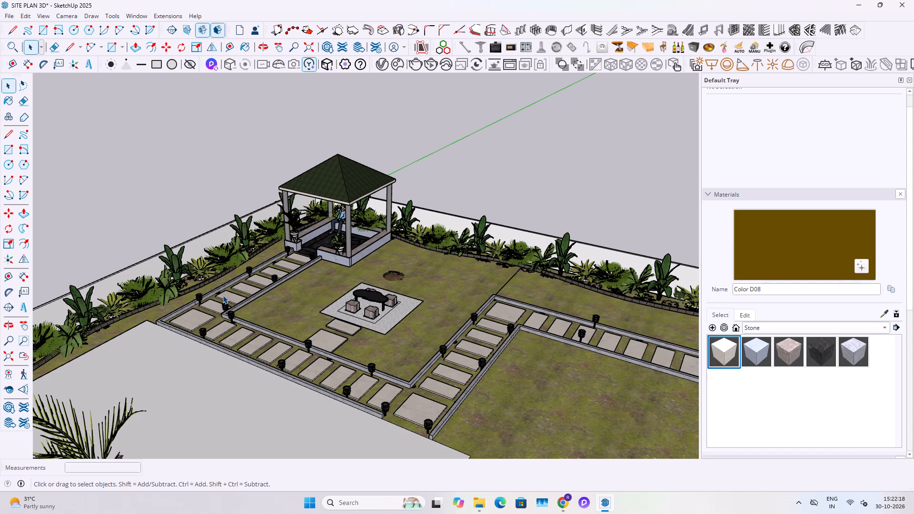
{"action": "scroll", "coordinate": [136, 316], "scroll_direction": "down", "scroll_amount": 3}
{"action": "middle_click_drag", "start_coordinate": [81, 351], "coordinate": [142, 355]}
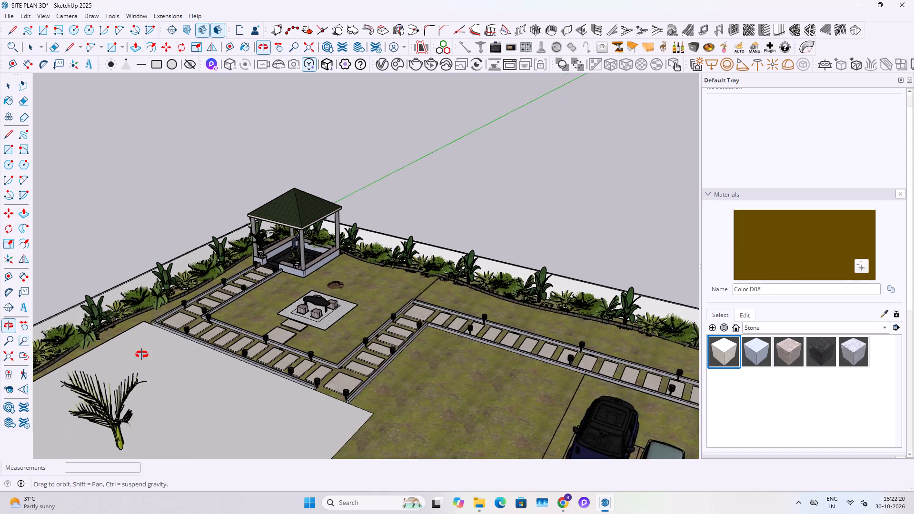
{"action": "middle_click_drag", "start_coordinate": [142, 355], "coordinate": [197, 349]}
{"action": "scroll", "coordinate": [330, 350], "scroll_direction": "up", "scroll_amount": 8}
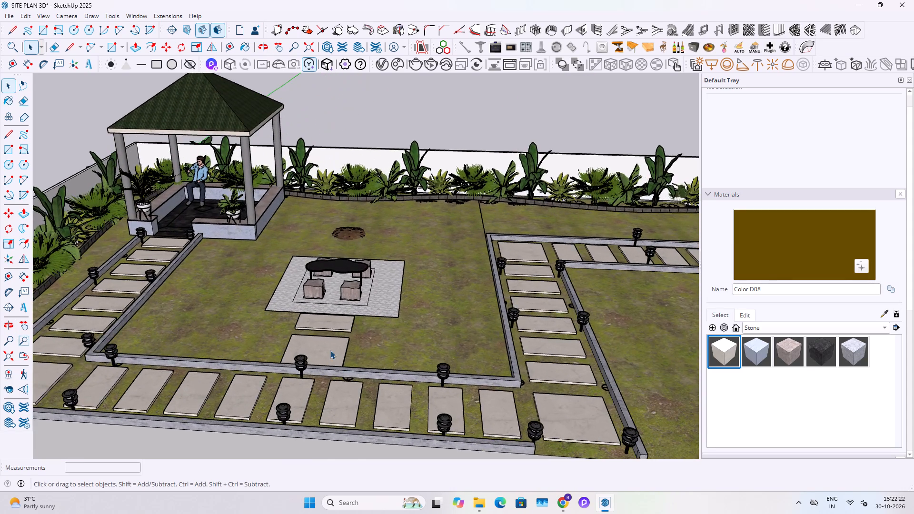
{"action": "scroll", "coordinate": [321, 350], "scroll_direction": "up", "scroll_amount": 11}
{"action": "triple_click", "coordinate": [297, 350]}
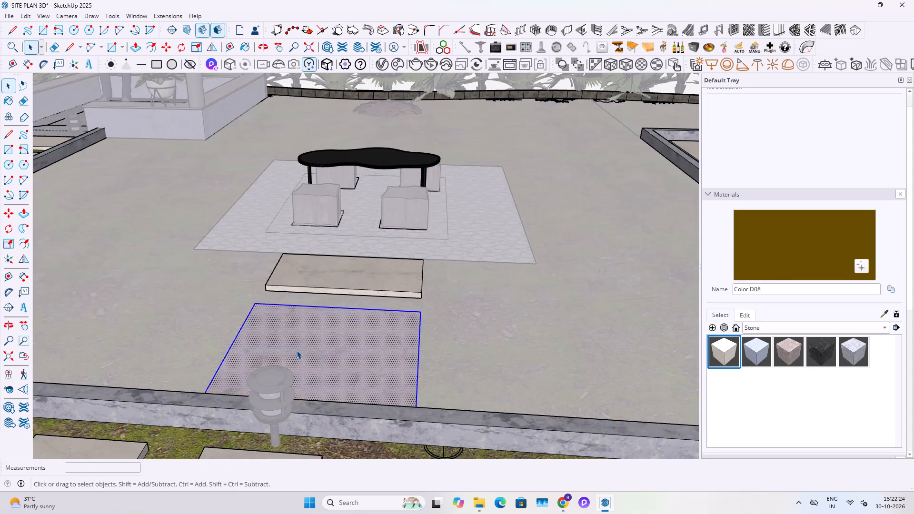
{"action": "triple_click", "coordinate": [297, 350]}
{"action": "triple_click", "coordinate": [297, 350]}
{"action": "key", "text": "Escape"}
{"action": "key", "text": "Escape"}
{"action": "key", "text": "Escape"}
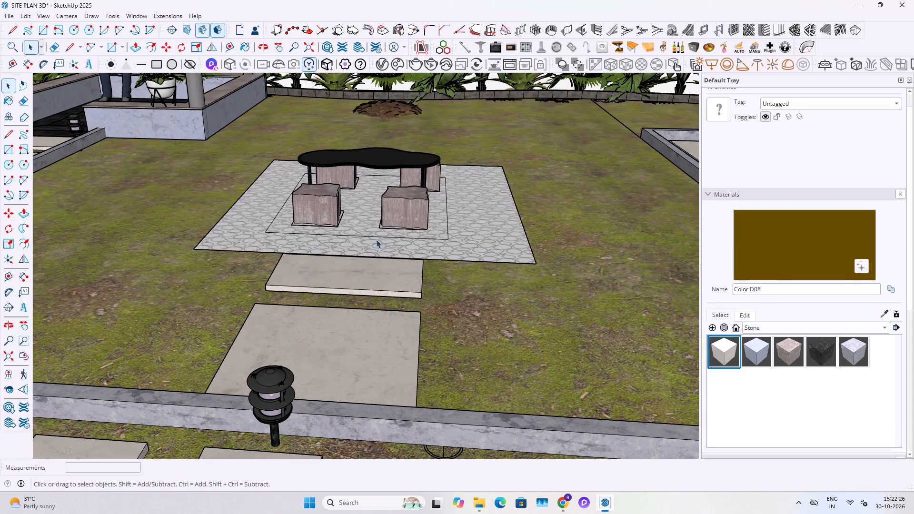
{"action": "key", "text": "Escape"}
Paint the outer border and inner area of the seating pad with the Marble_06_1K stone material.
{"action": "middle_click_drag", "start_coordinate": [438, 148], "coordinate": [315, 284]}
{"action": "scroll", "coordinate": [321, 356], "scroll_direction": "up", "scroll_amount": 5}
{"action": "double_click", "coordinate": [305, 409]}
{"action": "left_click", "coordinate": [333, 355]}
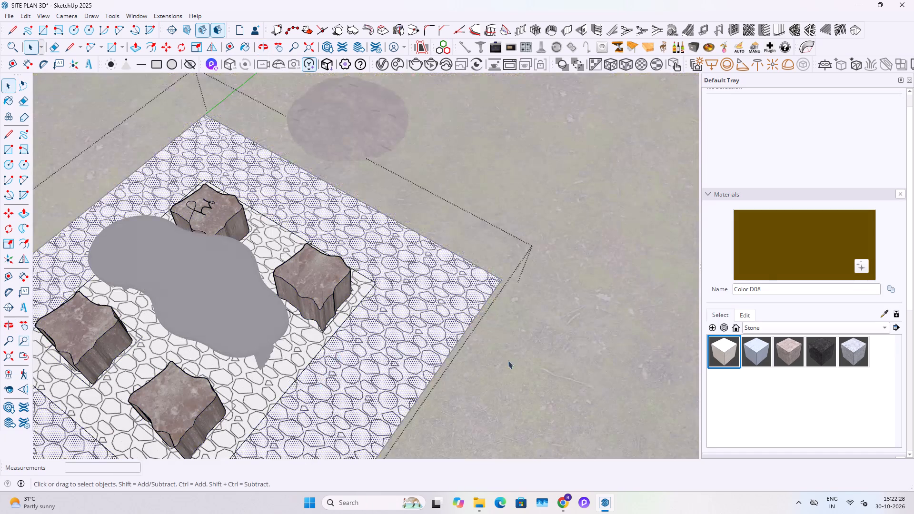
{"action": "left_click", "coordinate": [787, 352]}
{"action": "left_click", "coordinate": [400, 298]}
{"action": "left_click", "coordinate": [304, 347]}
{"action": "key", "text": "space"}
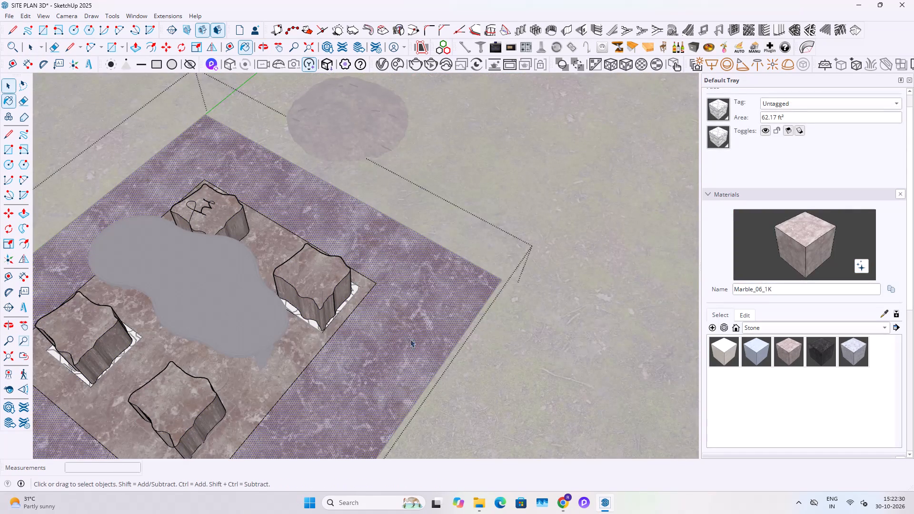
{"action": "key", "text": "Escape"}
{"action": "key", "text": "space"}
{"action": "scroll", "coordinate": [456, 307], "scroll_direction": "down", "scroll_amount": 5}
{"action": "key", "text": "Escape"}
Erase the leftover white patterned face around the base of the stool nearest the stepping stones.
{"action": "middle_click_drag", "start_coordinate": [365, 373], "coordinate": [589, 265]}
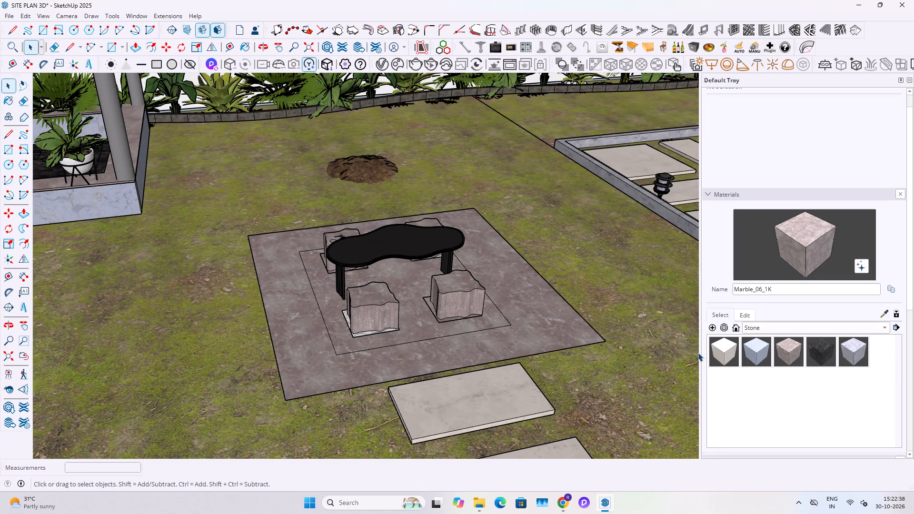
{"action": "scroll", "coordinate": [713, 351], "scroll_direction": "down", "scroll_amount": 3}
{"action": "scroll", "coordinate": [452, 308], "scroll_direction": "down", "scroll_amount": 4}
{"action": "scroll", "coordinate": [387, 308], "scroll_direction": "up", "scroll_amount": 15}
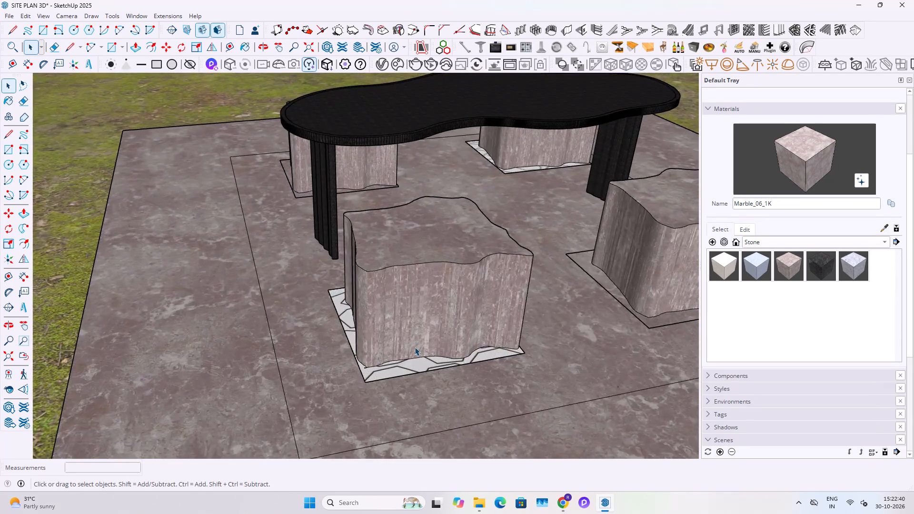
{"action": "scroll", "coordinate": [415, 347], "scroll_direction": "up", "scroll_amount": 5}
{"action": "double_click", "coordinate": [427, 361]}
{"action": "left_click", "coordinate": [413, 365]}
{"action": "key", "text": "e"}
{"action": "left_click_drag", "start_coordinate": [413, 373], "coordinate": [405, 379]}
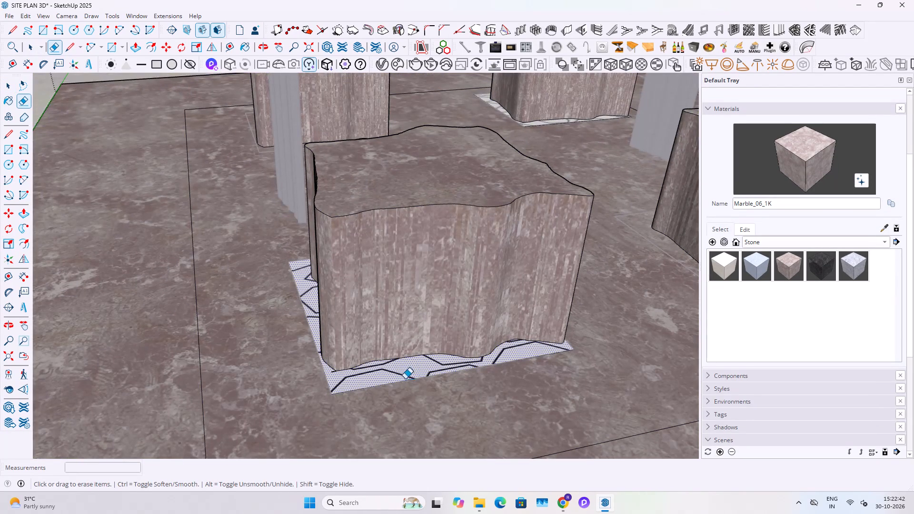
{"action": "left_click_drag", "start_coordinate": [405, 379], "coordinate": [391, 388]}
{"action": "key", "text": "space"}
{"action": "scroll", "coordinate": [373, 363], "scroll_direction": "down", "scroll_amount": 5}
{"action": "key", "text": "Escape"}
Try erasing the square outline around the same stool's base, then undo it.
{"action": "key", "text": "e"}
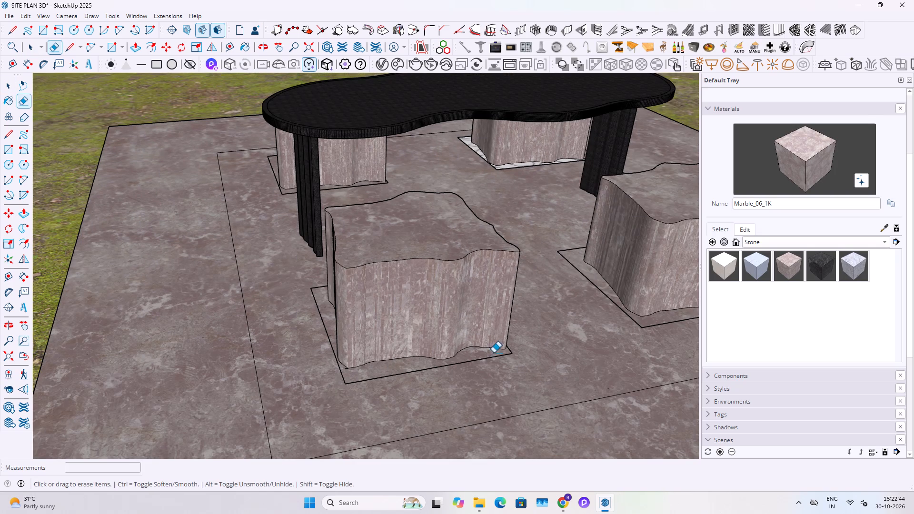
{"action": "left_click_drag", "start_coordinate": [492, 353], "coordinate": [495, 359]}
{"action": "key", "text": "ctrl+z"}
Open the seating group and erase the square outline edges around the stool bases, undoing one erasure along the way.
{"action": "scroll", "coordinate": [495, 359], "scroll_direction": "up", "scroll_amount": 4}
{"action": "key", "text": "space"}
{"action": "double_click", "coordinate": [488, 369]}
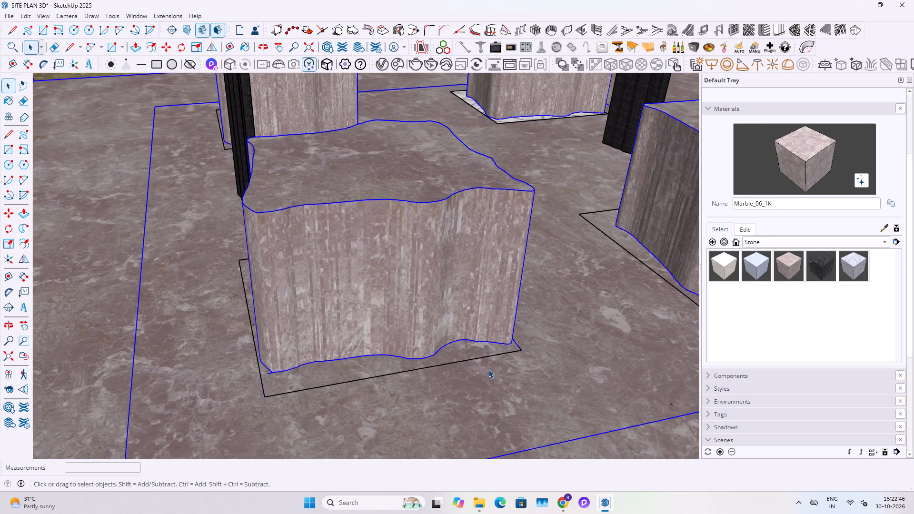
{"action": "key", "text": "e"}
{"action": "left_click", "coordinate": [517, 351]}
{"action": "scroll", "coordinate": [492, 353], "scroll_direction": "down", "scroll_amount": 4}
{"action": "middle_click_drag", "start_coordinate": [265, 312], "coordinate": [451, 334]}
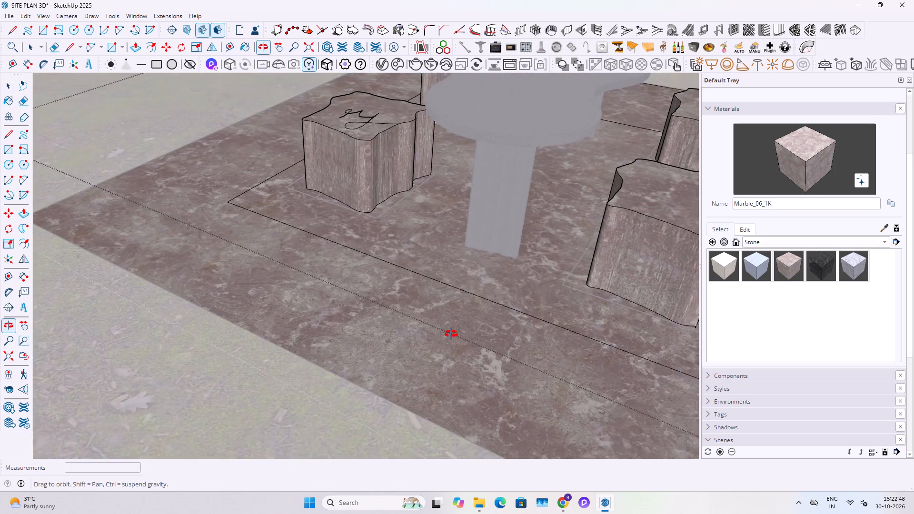
{"action": "middle_click_drag", "start_coordinate": [451, 334], "coordinate": [456, 338]}
{"action": "middle_click_drag", "start_coordinate": [553, 374], "coordinate": [145, 284]}
{"action": "scroll", "coordinate": [358, 292], "scroll_direction": "up", "scroll_amount": 10}
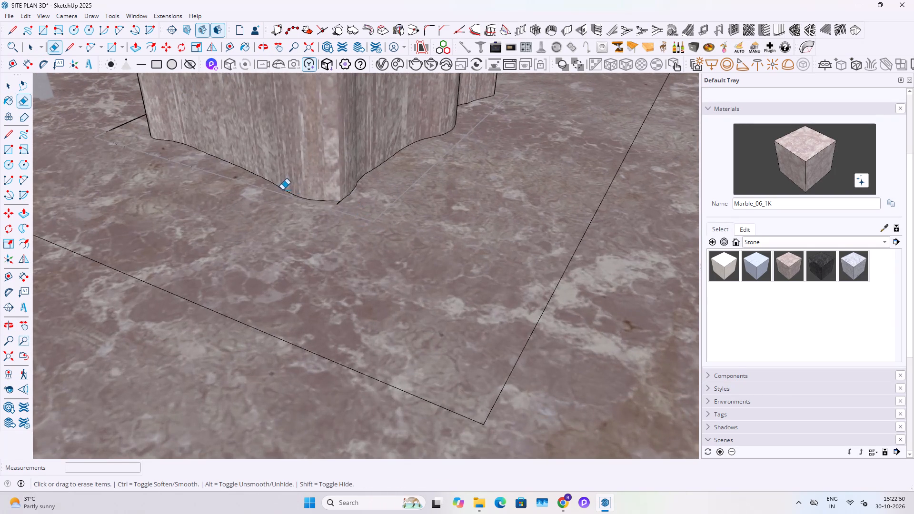
{"action": "left_click_drag", "start_coordinate": [282, 189], "coordinate": [260, 202]}
{"action": "key", "text": "ctrl+z"}
{"action": "left_click_drag", "start_coordinate": [291, 201], "coordinate": [291, 200]}
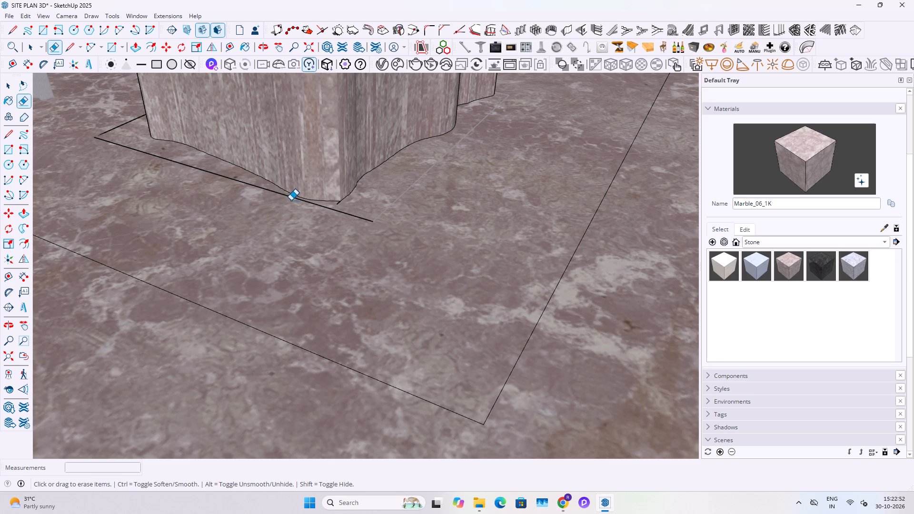
{"action": "left_click_drag", "start_coordinate": [291, 200], "coordinate": [287, 196]}
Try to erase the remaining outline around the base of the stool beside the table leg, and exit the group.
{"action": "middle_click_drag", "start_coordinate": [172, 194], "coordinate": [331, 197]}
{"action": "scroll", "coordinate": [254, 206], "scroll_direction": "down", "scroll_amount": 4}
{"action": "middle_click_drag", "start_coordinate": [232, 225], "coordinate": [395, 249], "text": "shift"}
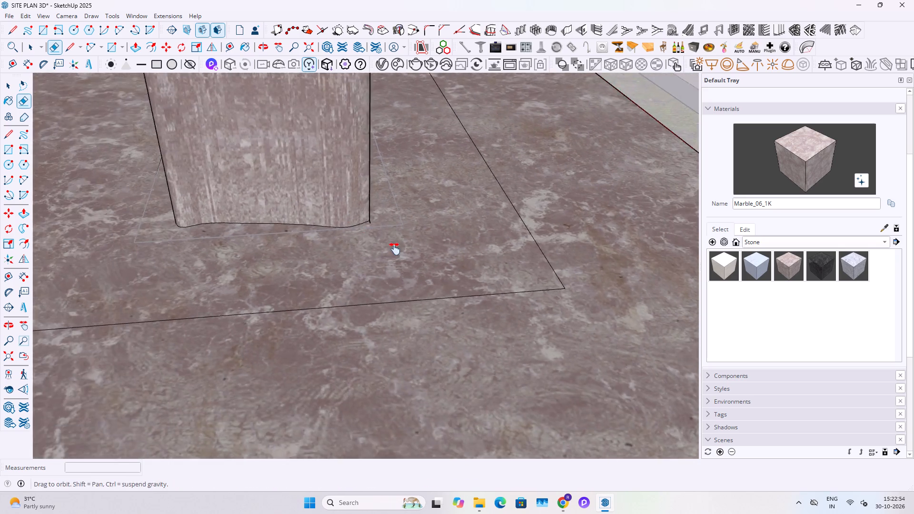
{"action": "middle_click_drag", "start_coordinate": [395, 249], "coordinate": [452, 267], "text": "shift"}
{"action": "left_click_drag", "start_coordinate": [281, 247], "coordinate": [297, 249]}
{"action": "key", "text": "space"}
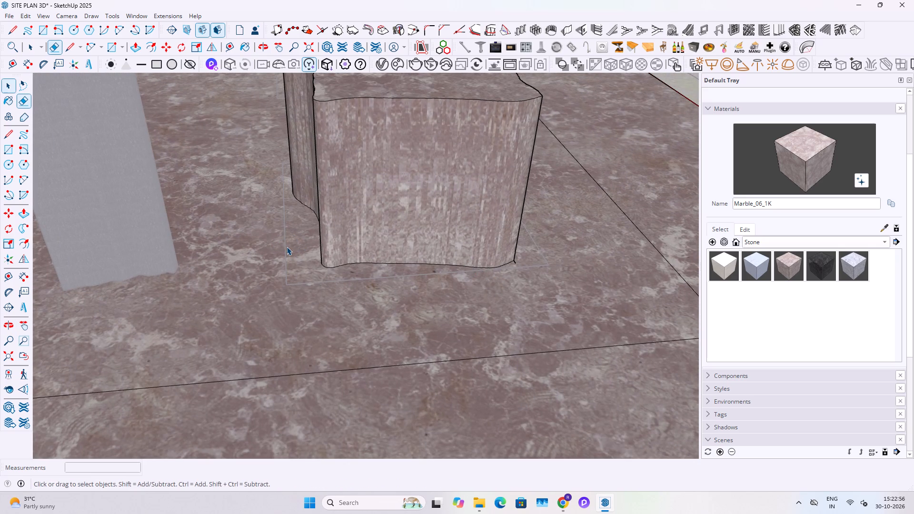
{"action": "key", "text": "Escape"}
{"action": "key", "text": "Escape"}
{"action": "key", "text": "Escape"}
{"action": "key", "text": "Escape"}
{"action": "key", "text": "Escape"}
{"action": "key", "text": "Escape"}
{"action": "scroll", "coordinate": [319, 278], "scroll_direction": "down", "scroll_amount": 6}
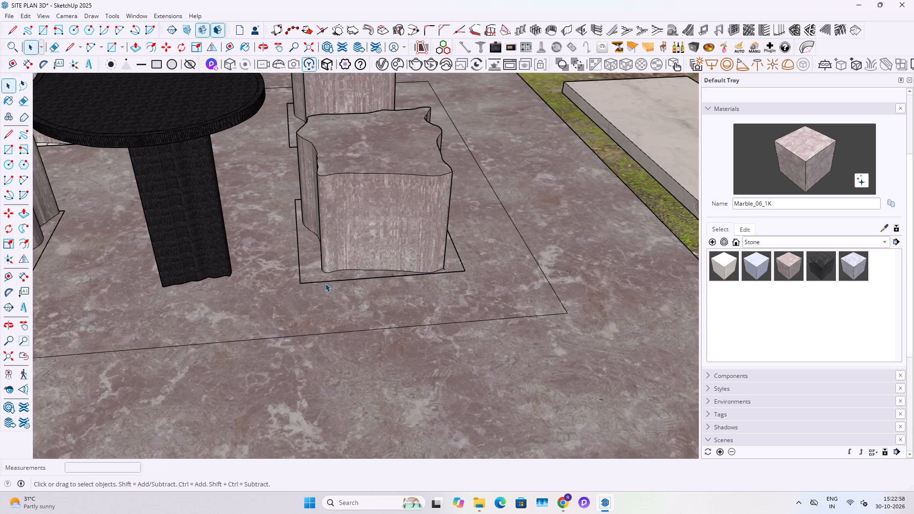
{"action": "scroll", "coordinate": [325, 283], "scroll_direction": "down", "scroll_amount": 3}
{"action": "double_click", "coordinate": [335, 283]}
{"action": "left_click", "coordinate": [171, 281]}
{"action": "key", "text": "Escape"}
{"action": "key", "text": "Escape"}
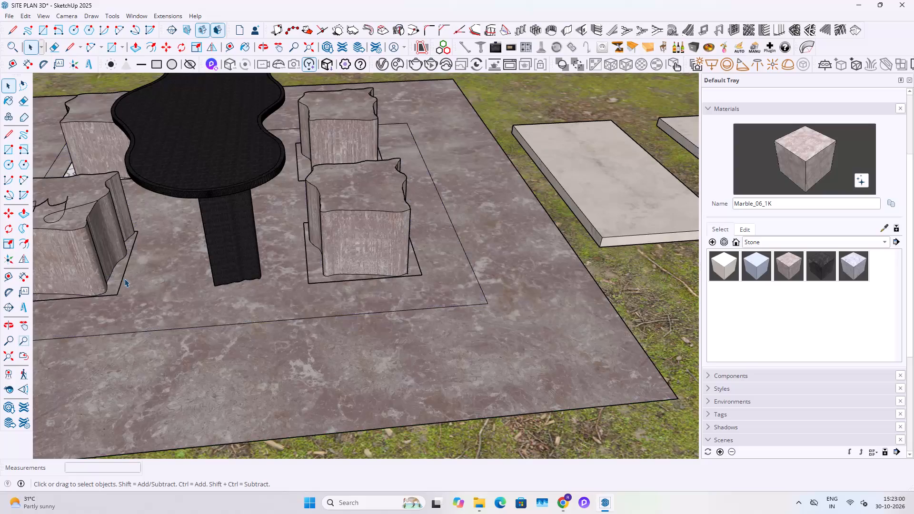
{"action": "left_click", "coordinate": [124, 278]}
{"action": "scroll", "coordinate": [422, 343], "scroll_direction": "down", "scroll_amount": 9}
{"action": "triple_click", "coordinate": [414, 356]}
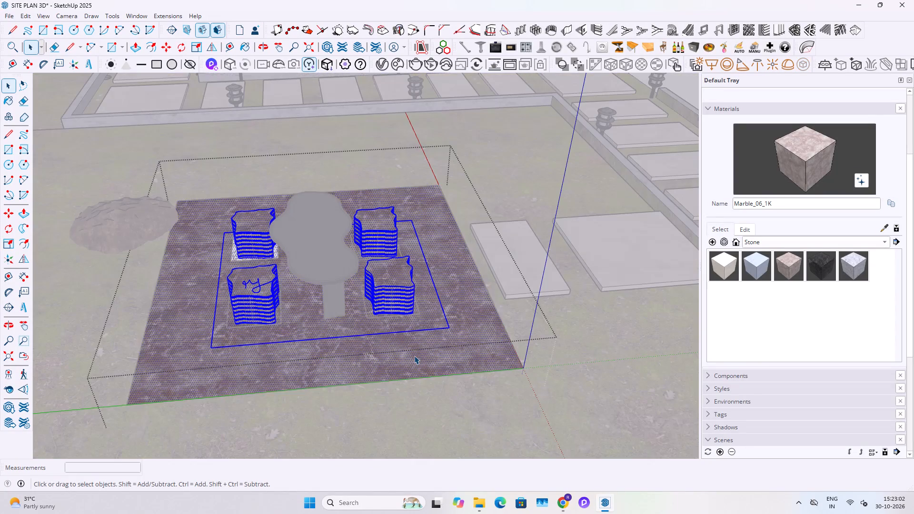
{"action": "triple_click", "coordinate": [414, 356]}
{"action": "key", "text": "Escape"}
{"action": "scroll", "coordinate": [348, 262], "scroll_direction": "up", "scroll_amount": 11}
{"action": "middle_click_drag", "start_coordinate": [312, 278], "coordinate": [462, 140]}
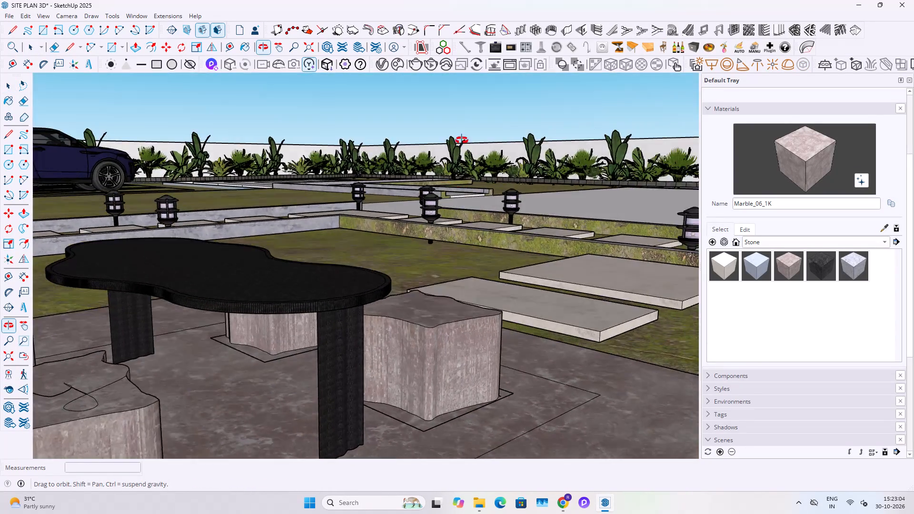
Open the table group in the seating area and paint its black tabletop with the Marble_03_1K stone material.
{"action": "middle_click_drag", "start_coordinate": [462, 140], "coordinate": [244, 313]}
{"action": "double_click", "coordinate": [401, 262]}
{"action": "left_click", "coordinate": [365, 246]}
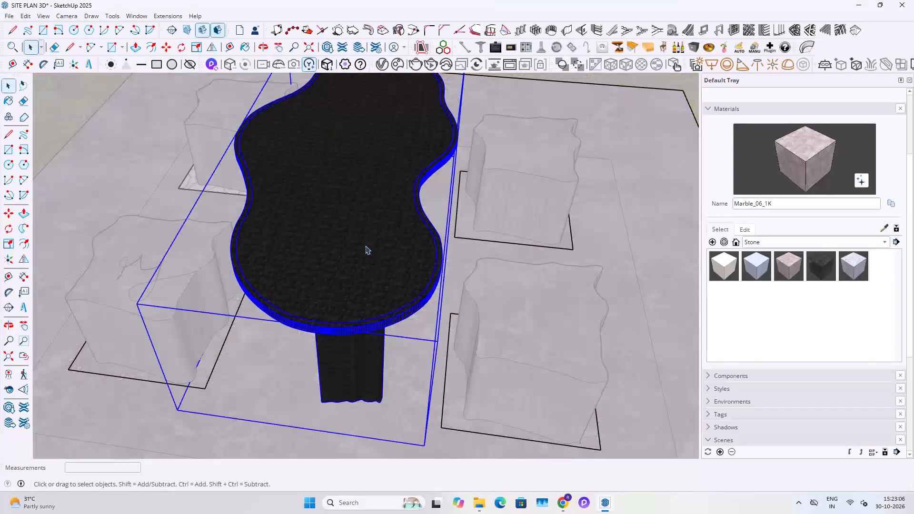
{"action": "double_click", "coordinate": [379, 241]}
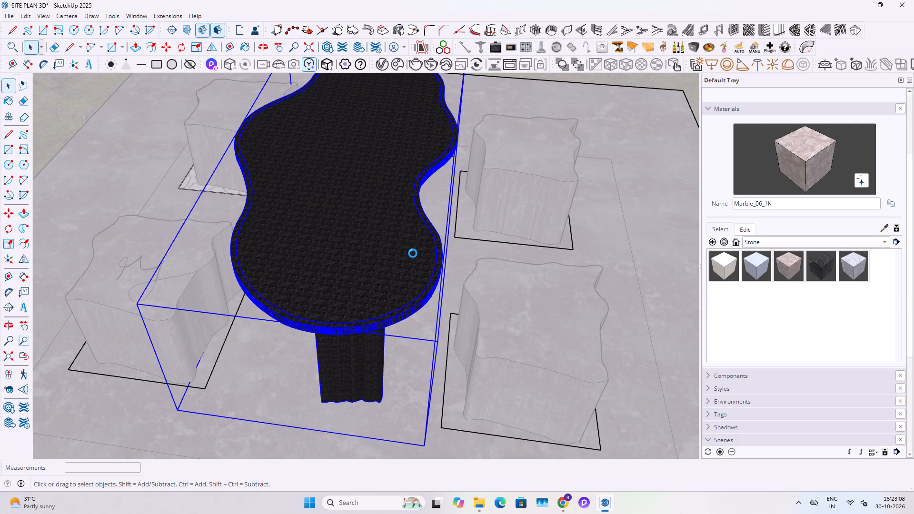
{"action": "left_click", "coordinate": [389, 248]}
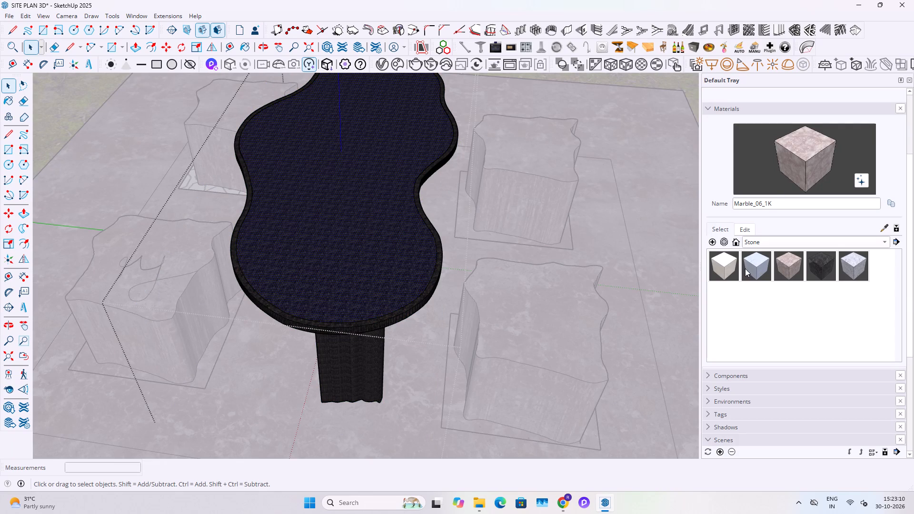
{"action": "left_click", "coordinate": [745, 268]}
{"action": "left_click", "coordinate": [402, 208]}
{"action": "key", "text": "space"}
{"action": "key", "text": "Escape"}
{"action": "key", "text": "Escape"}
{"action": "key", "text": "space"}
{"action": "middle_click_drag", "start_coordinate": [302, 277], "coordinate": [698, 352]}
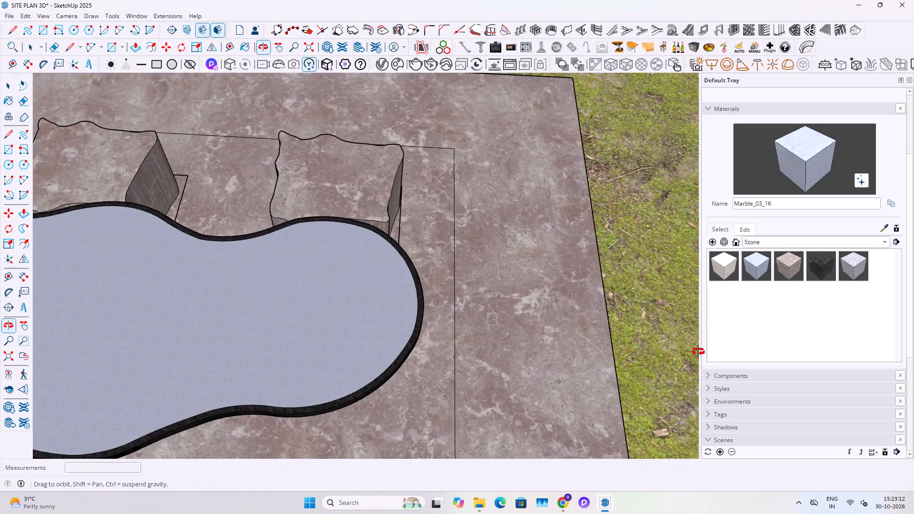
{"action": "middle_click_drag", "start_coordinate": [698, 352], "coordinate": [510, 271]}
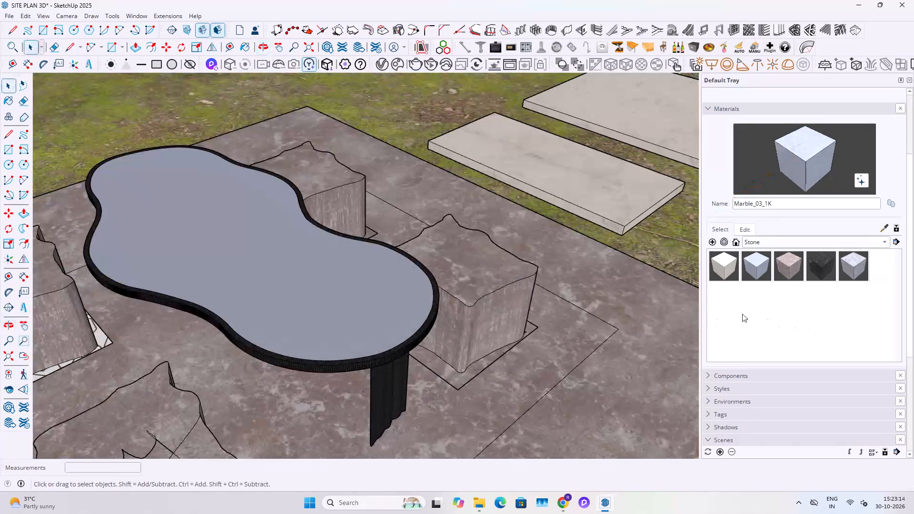
Repaint the tabletop surface with the Marble_01_1K stone material and exit the table group.
{"action": "scroll", "coordinate": [324, 333], "scroll_direction": "up", "scroll_amount": 4}
{"action": "double_click", "coordinate": [308, 289]}
{"action": "left_click", "coordinate": [281, 254]}
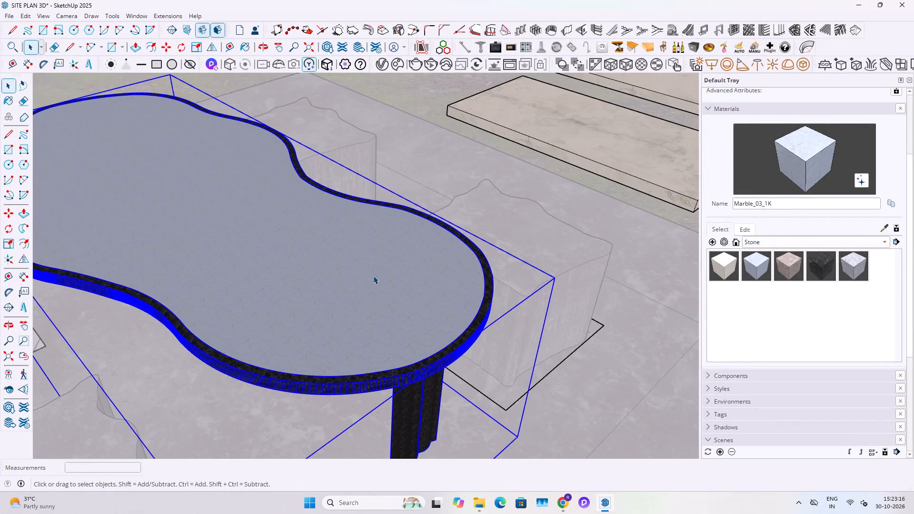
{"action": "double_click", "coordinate": [373, 276]}
{"action": "left_click", "coordinate": [315, 255]}
{"action": "left_click", "coordinate": [728, 270]}
{"action": "left_click", "coordinate": [294, 267]}
{"action": "key", "text": "space"}
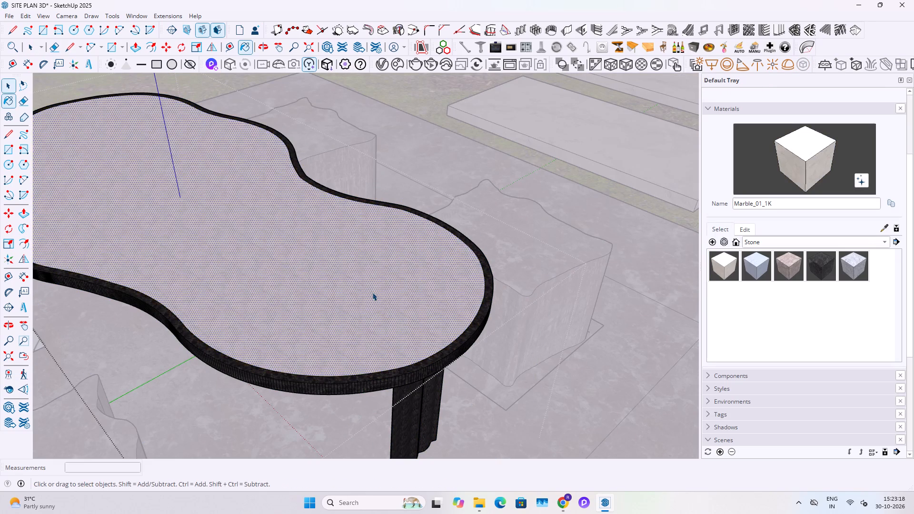
{"action": "key", "text": "Escape"}
{"action": "scroll", "coordinate": [366, 299], "scroll_direction": "down", "scroll_amount": 4}
{"action": "key", "text": "Escape"}
Open the seating group and erase the white patterned face and square outline around the remaining stool's base.
{"action": "middle_click_drag", "start_coordinate": [308, 304], "coordinate": [367, 372]}
{"action": "scroll", "coordinate": [325, 290], "scroll_direction": "up", "scroll_amount": 20}
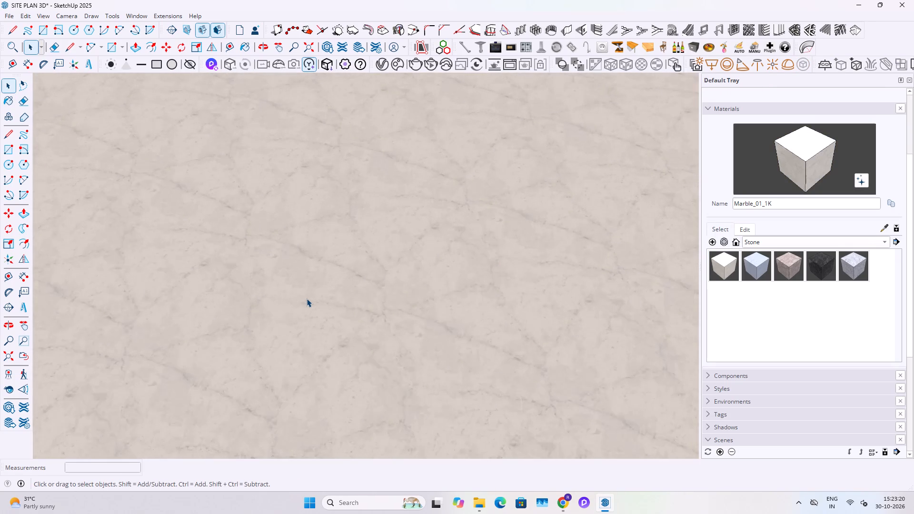
{"action": "scroll", "coordinate": [307, 298], "scroll_direction": "up", "scroll_amount": 5}
{"action": "scroll", "coordinate": [297, 309], "scroll_direction": "up", "scroll_amount": 20}
{"action": "scroll", "coordinate": [297, 309], "scroll_direction": "up", "scroll_amount": 1}
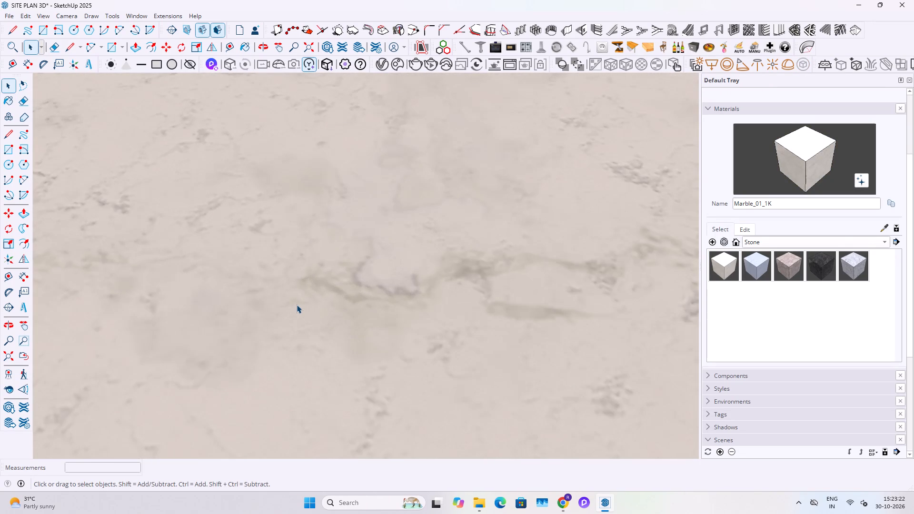
{"action": "scroll", "coordinate": [297, 305], "scroll_direction": "down", "scroll_amount": 20}
{"action": "scroll", "coordinate": [297, 305], "scroll_direction": "down", "scroll_amount": 20}
{"action": "scroll", "coordinate": [465, 301], "scroll_direction": "up", "scroll_amount": 1}
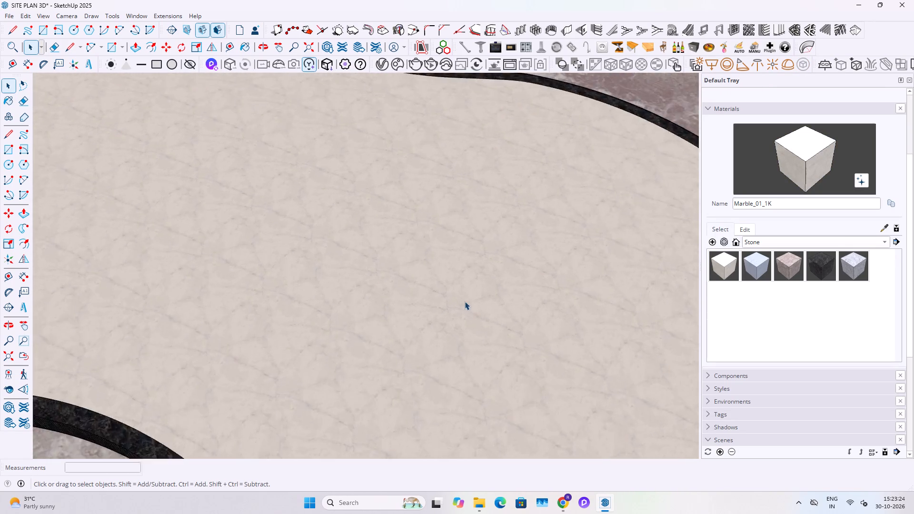
{"action": "scroll", "coordinate": [465, 301], "scroll_direction": "down", "scroll_amount": 20}
{"action": "scroll", "coordinate": [465, 301], "scroll_direction": "down", "scroll_amount": 2}
{"action": "middle_click_drag", "start_coordinate": [452, 331], "coordinate": [337, 276]}
{"action": "scroll", "coordinate": [289, 341], "scroll_direction": "up", "scroll_amount": 12}
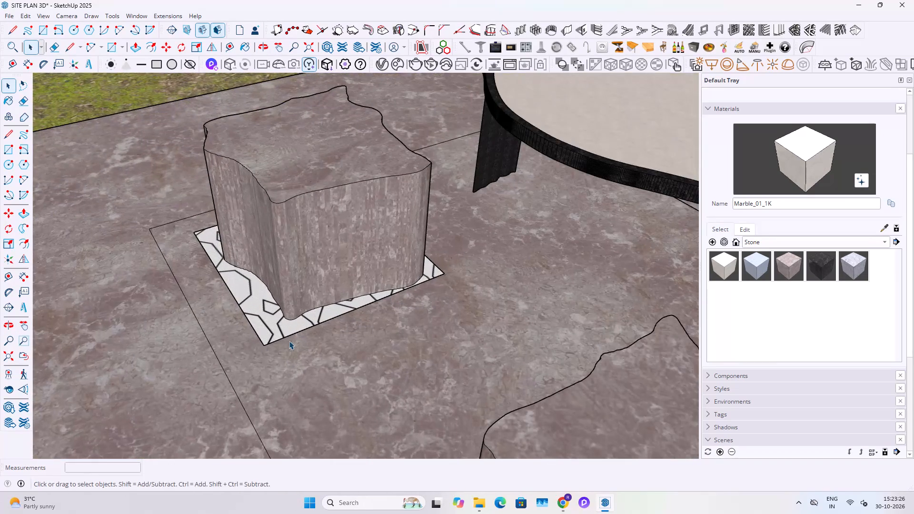
{"action": "double_click", "coordinate": [289, 341]}
{"action": "scroll", "coordinate": [267, 323], "scroll_direction": "up", "scroll_amount": 4}
{"action": "left_click", "coordinate": [263, 321]}
{"action": "key", "text": "e"}
{"action": "left_click_drag", "start_coordinate": [286, 340], "coordinate": [250, 341]}
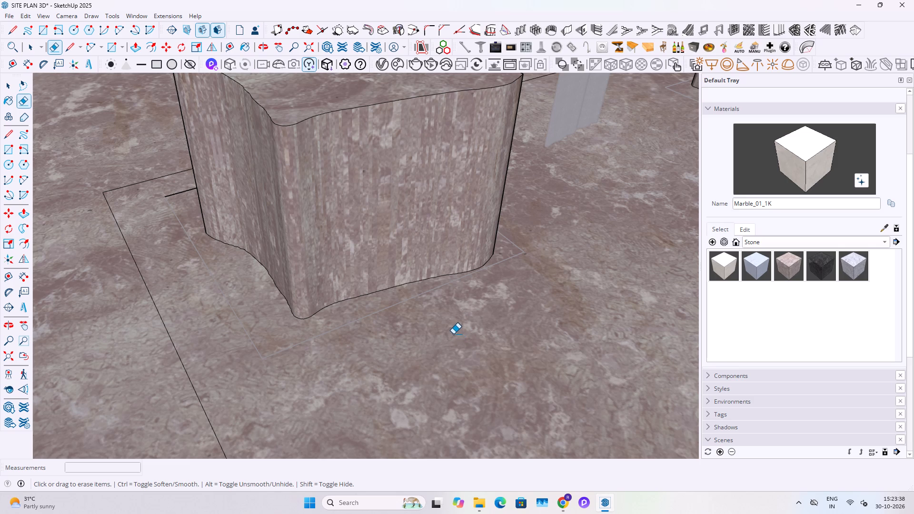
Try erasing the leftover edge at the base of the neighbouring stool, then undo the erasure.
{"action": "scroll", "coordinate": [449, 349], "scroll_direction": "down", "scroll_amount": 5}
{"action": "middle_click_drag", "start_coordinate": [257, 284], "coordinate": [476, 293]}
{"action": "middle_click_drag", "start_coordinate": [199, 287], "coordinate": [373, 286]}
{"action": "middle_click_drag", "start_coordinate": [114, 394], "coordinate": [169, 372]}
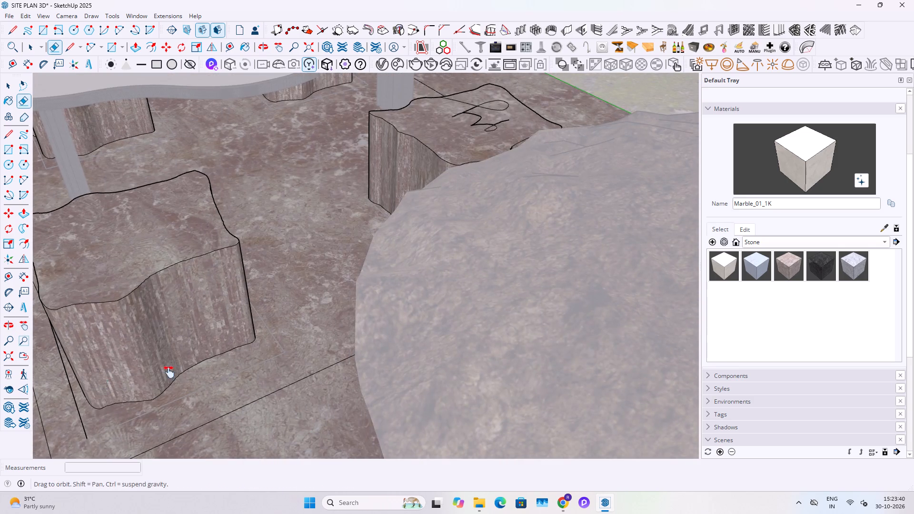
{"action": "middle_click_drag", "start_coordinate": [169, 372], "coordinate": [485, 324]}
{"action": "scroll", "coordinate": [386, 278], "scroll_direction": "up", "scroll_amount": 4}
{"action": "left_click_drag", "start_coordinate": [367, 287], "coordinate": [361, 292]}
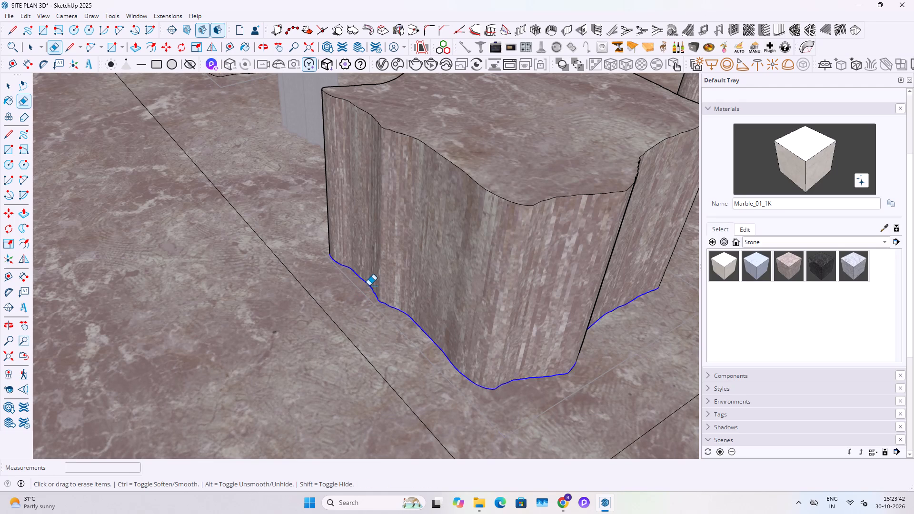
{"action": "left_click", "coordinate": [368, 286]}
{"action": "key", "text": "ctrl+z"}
Erase the stray outline edge beside that stool's base and exit the seating group.
{"action": "middle_click_drag", "start_coordinate": [283, 316], "coordinate": [549, 286]}
{"action": "scroll", "coordinate": [305, 285], "scroll_direction": "up", "scroll_amount": 3}
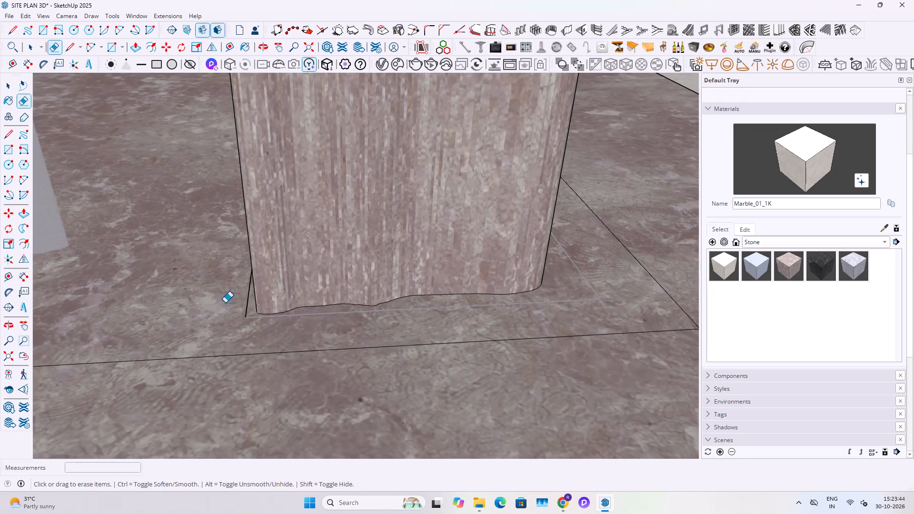
{"action": "left_click_drag", "start_coordinate": [236, 309], "coordinate": [244, 321]}
{"action": "left_click_drag", "start_coordinate": [250, 317], "coordinate": [241, 297]}
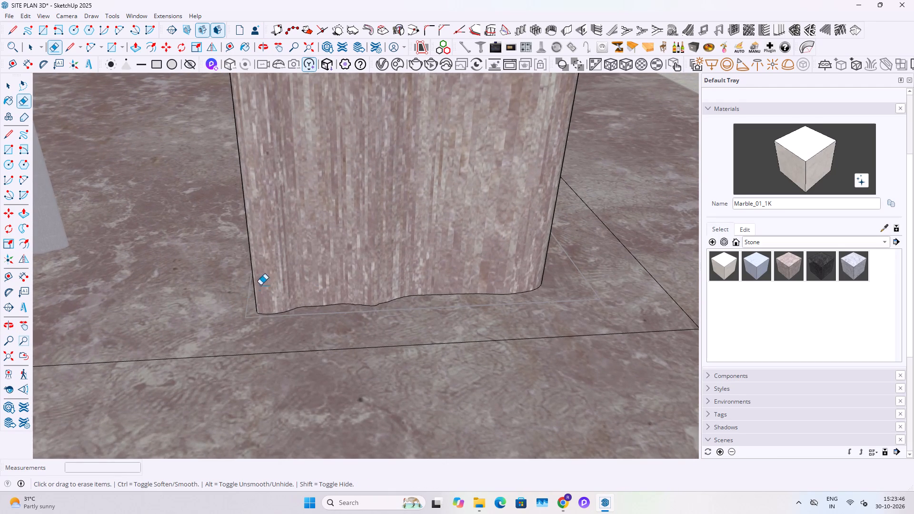
{"action": "scroll", "coordinate": [288, 278], "scroll_direction": "down", "scroll_amount": 11}
{"action": "middle_click_drag", "start_coordinate": [245, 280], "coordinate": [427, 257]}
{"action": "key", "text": "space"}
{"action": "scroll", "coordinate": [210, 330], "scroll_direction": "down", "scroll_amount": 6}
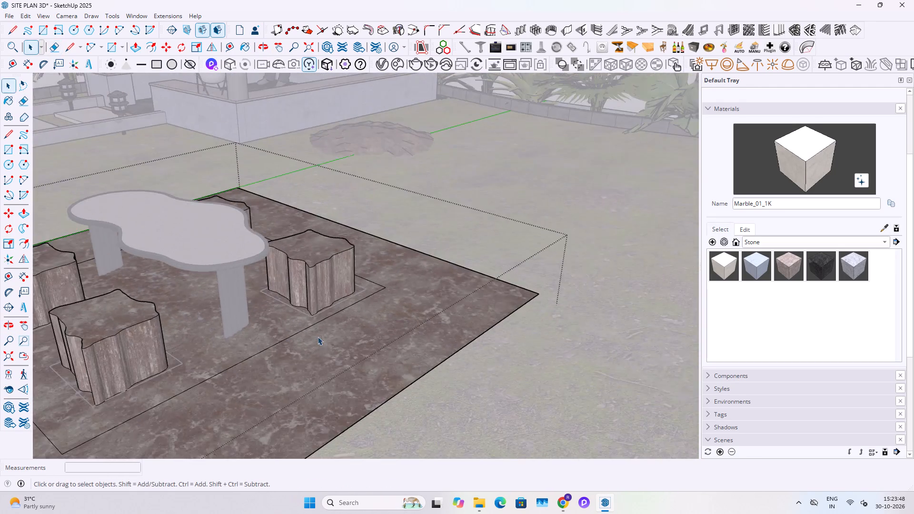
{"action": "key", "text": "space"}
{"action": "scroll", "coordinate": [318, 336], "scroll_direction": "down", "scroll_amount": 4}
{"action": "key", "text": "Escape"}
{"action": "key", "text": "Escape"}
Delete the brown soil mound overlapping the edge of the marble seating pad.
{"action": "middle_click_drag", "start_coordinate": [360, 284], "coordinate": [109, 348]}
{"action": "middle_click_drag", "start_coordinate": [181, 264], "coordinate": [449, 373], "text": "shift"}
{"action": "scroll", "coordinate": [458, 328], "scroll_direction": "up", "scroll_amount": 4}
{"action": "left_click", "coordinate": [423, 306]}
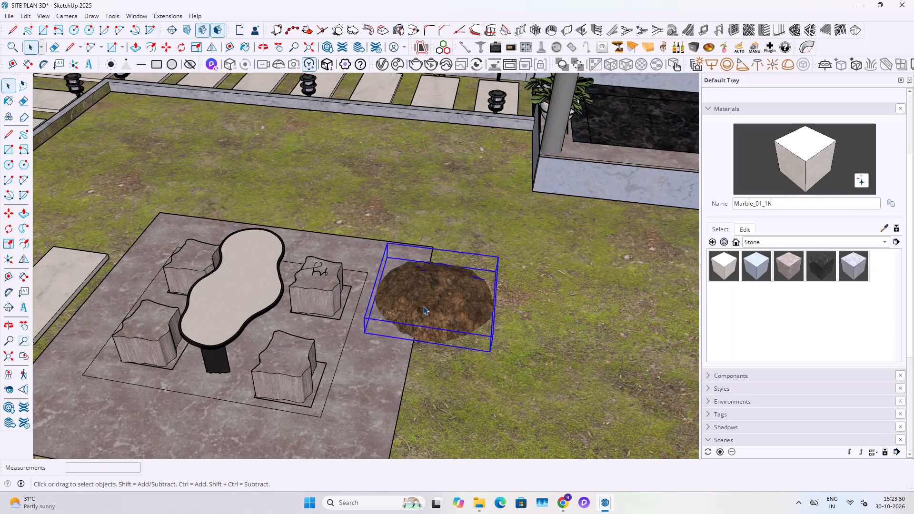
{"action": "key", "text": "Delete"}
Leave the site plan model and bring up the overview of open windows.
{"action": "scroll", "coordinate": [439, 348], "scroll_direction": "down", "scroll_amount": 13}
{"action": "middle_click_drag", "start_coordinate": [244, 311], "coordinate": [413, 275], "text": "shift"}
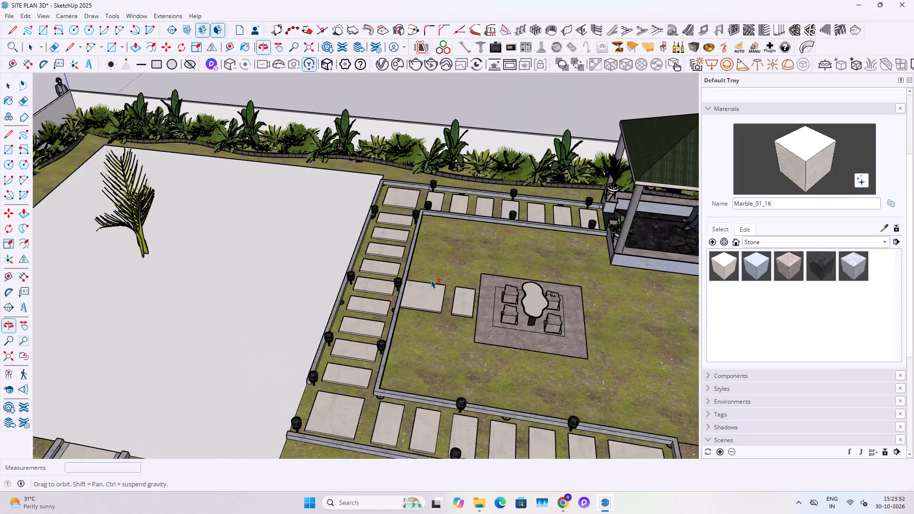
{"action": "key", "text": "Escape"}
{"action": "left_click", "coordinate": [438, 494]}
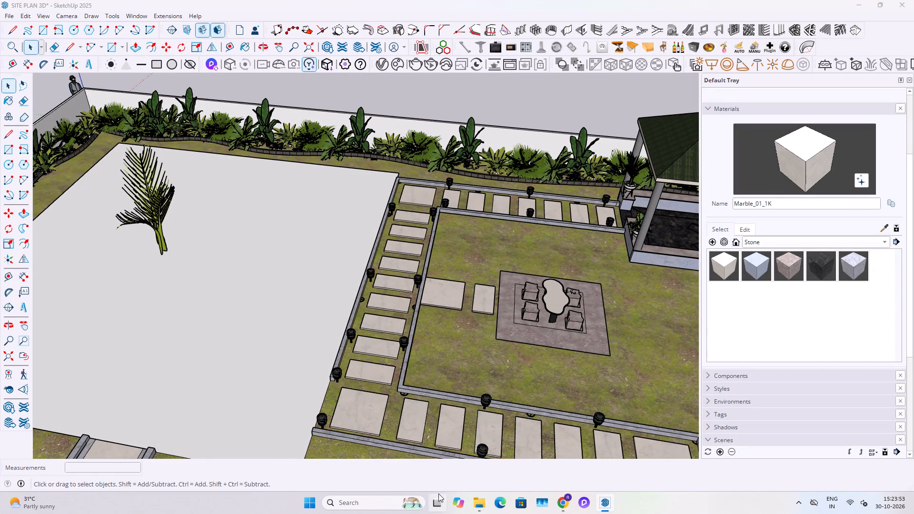
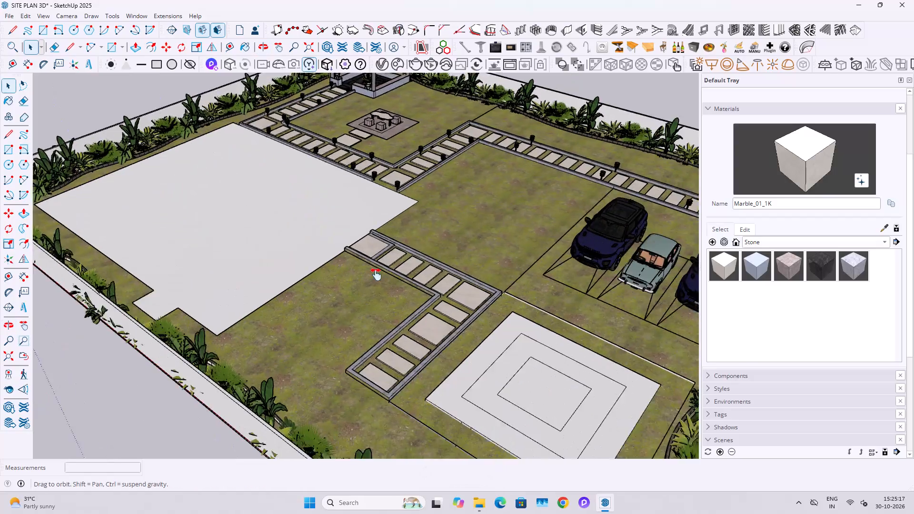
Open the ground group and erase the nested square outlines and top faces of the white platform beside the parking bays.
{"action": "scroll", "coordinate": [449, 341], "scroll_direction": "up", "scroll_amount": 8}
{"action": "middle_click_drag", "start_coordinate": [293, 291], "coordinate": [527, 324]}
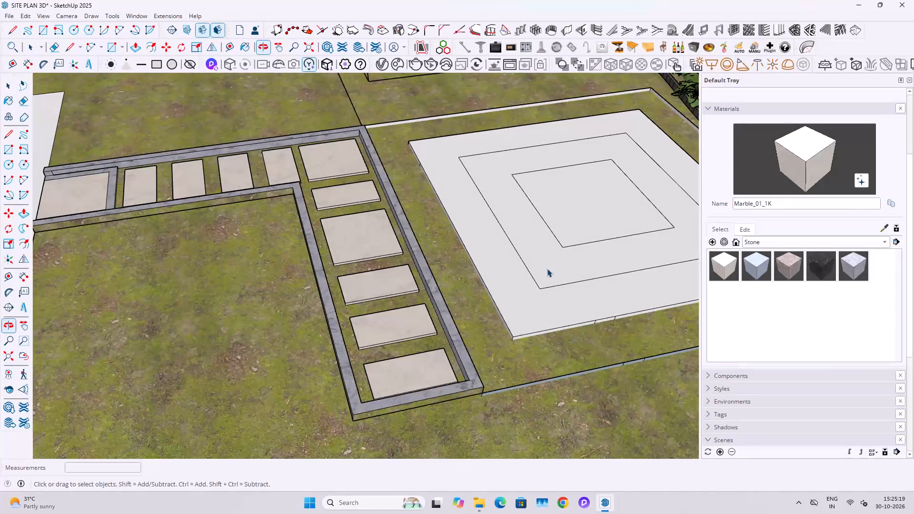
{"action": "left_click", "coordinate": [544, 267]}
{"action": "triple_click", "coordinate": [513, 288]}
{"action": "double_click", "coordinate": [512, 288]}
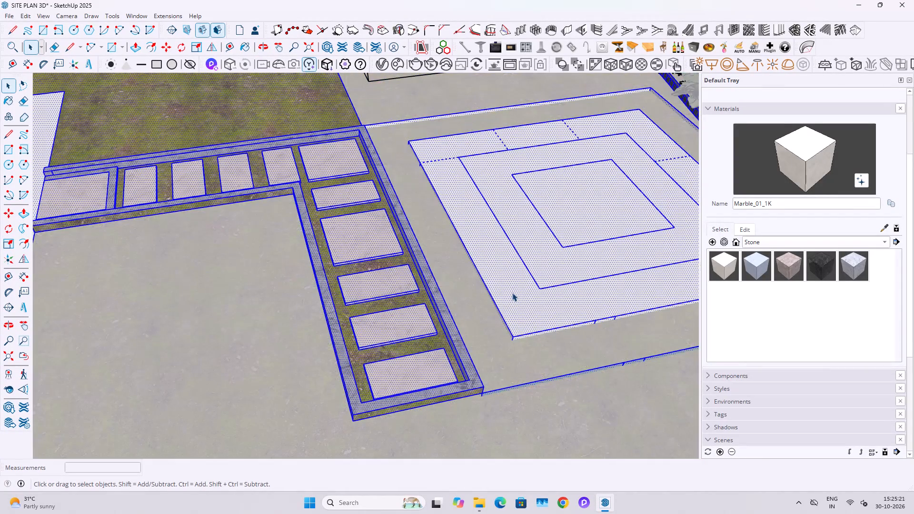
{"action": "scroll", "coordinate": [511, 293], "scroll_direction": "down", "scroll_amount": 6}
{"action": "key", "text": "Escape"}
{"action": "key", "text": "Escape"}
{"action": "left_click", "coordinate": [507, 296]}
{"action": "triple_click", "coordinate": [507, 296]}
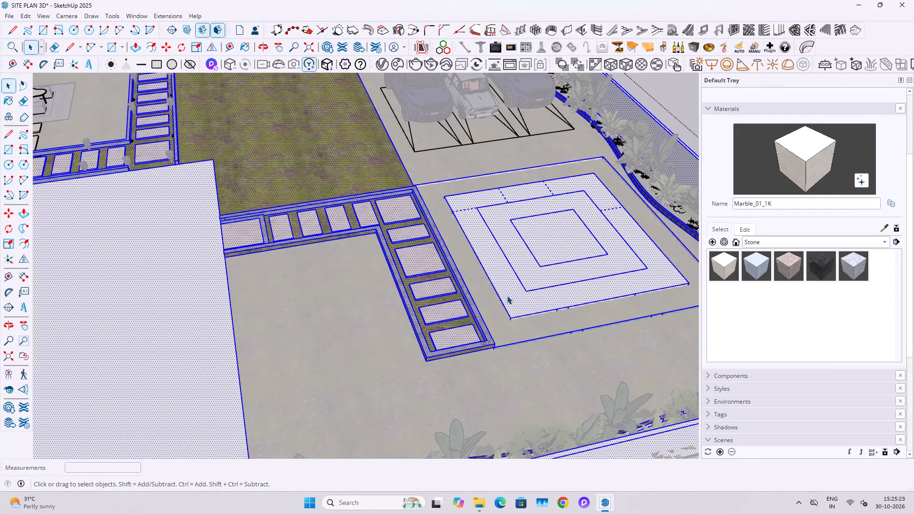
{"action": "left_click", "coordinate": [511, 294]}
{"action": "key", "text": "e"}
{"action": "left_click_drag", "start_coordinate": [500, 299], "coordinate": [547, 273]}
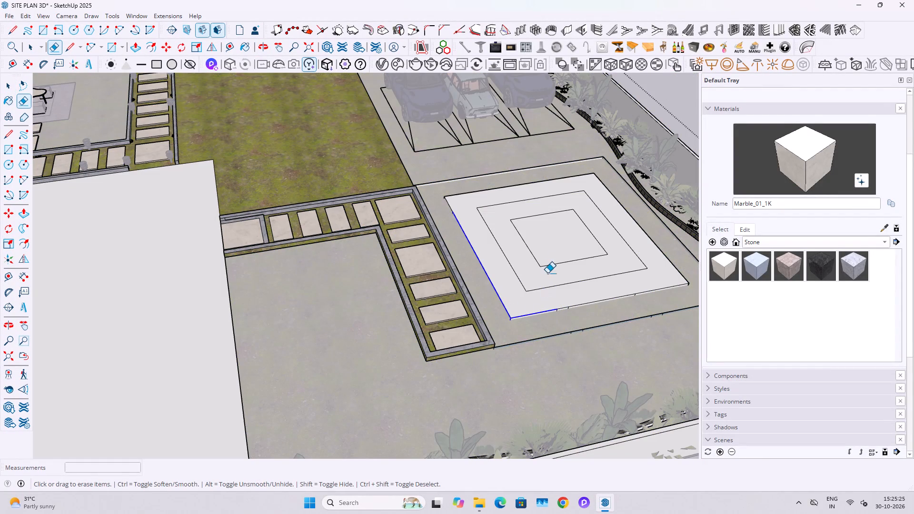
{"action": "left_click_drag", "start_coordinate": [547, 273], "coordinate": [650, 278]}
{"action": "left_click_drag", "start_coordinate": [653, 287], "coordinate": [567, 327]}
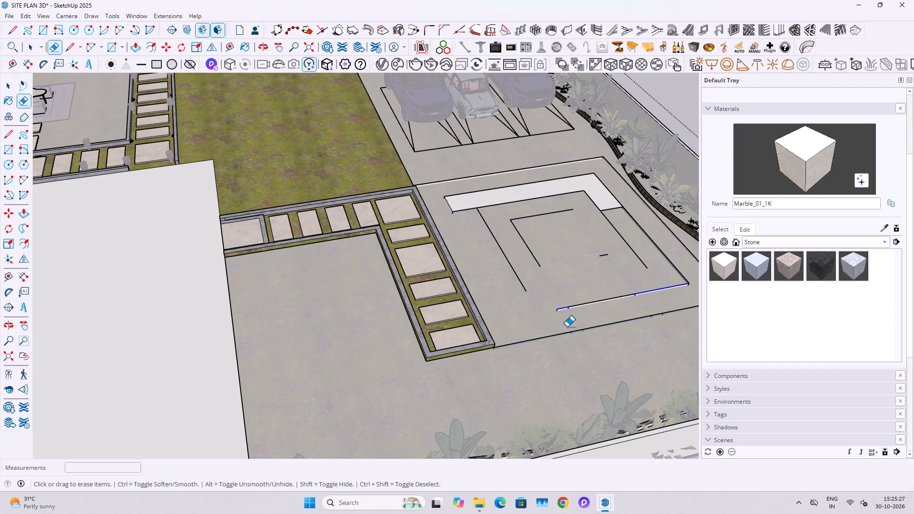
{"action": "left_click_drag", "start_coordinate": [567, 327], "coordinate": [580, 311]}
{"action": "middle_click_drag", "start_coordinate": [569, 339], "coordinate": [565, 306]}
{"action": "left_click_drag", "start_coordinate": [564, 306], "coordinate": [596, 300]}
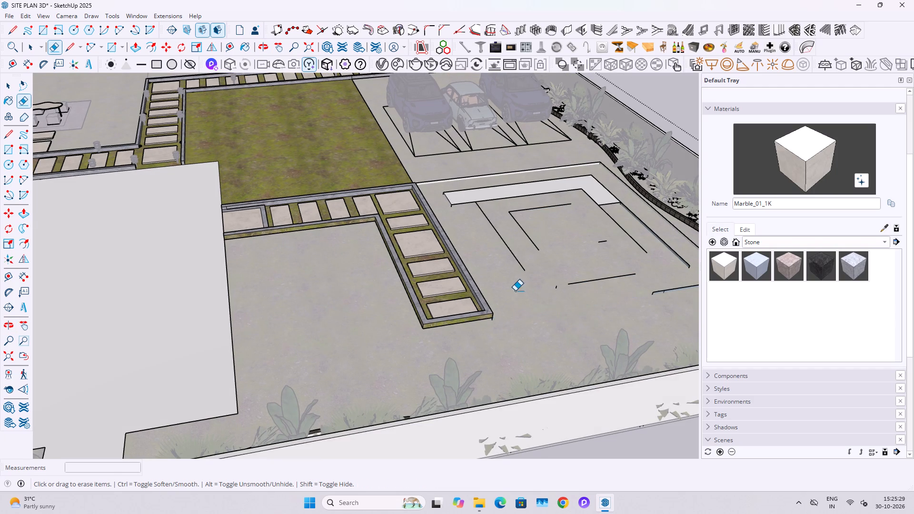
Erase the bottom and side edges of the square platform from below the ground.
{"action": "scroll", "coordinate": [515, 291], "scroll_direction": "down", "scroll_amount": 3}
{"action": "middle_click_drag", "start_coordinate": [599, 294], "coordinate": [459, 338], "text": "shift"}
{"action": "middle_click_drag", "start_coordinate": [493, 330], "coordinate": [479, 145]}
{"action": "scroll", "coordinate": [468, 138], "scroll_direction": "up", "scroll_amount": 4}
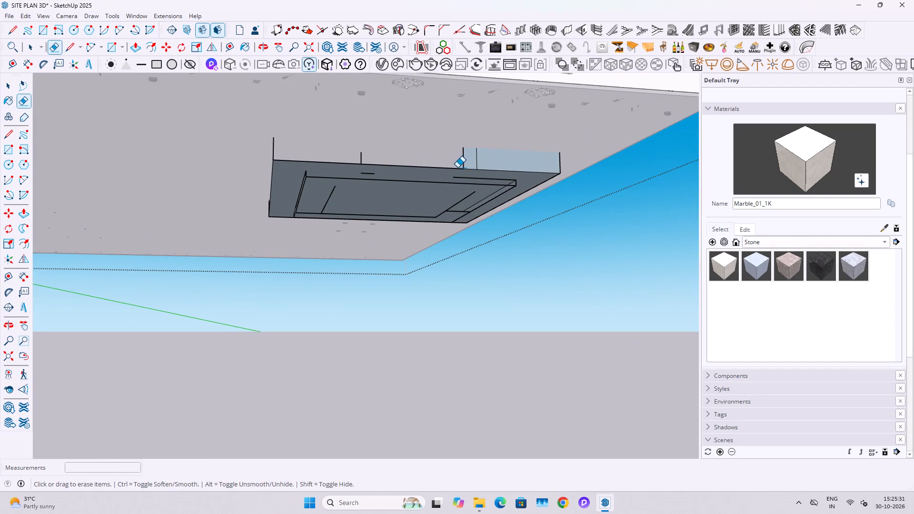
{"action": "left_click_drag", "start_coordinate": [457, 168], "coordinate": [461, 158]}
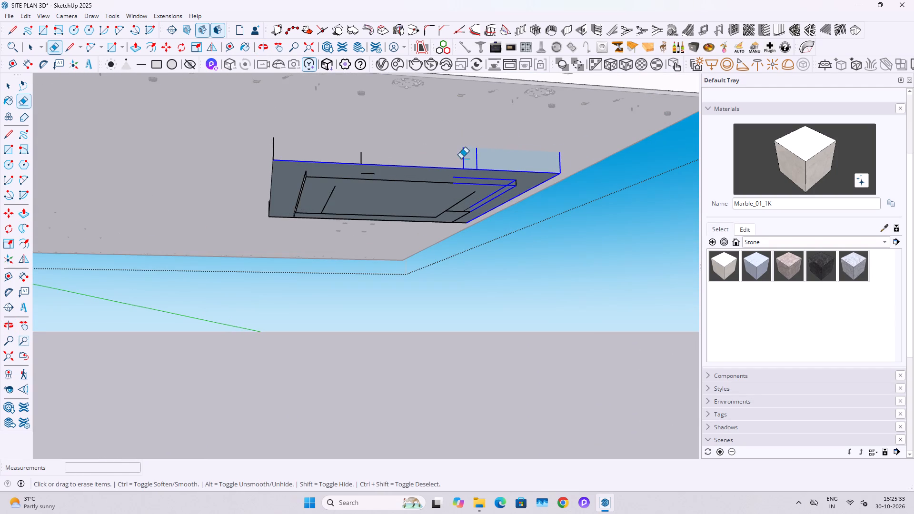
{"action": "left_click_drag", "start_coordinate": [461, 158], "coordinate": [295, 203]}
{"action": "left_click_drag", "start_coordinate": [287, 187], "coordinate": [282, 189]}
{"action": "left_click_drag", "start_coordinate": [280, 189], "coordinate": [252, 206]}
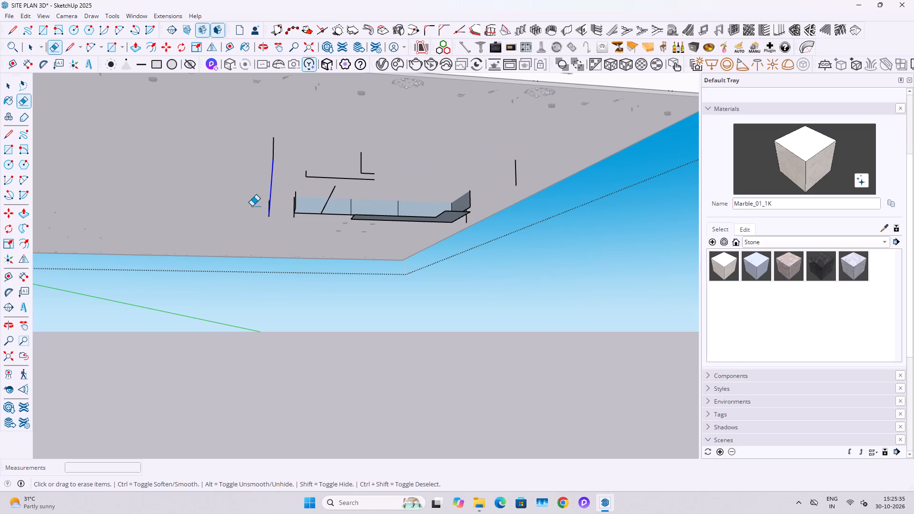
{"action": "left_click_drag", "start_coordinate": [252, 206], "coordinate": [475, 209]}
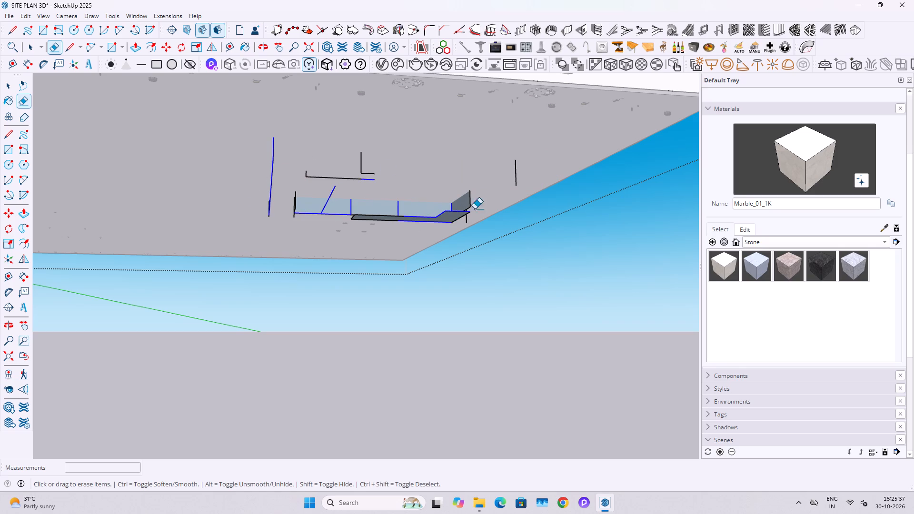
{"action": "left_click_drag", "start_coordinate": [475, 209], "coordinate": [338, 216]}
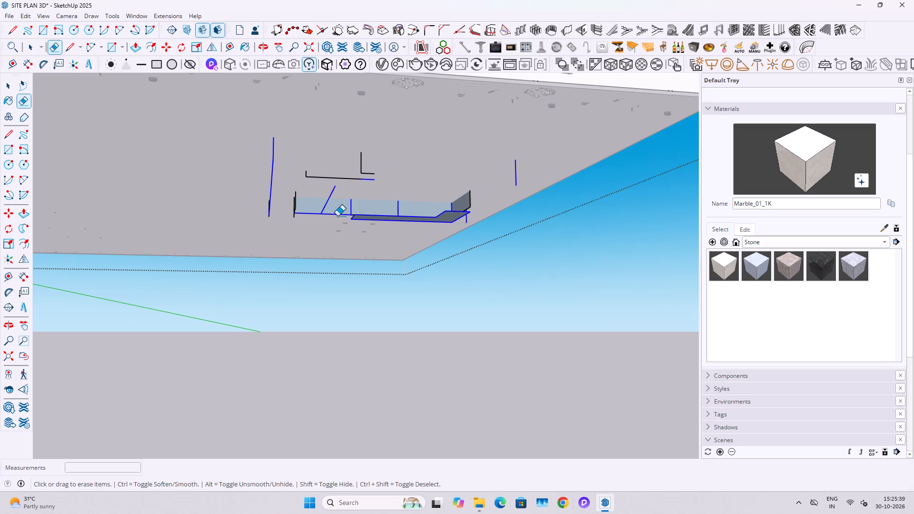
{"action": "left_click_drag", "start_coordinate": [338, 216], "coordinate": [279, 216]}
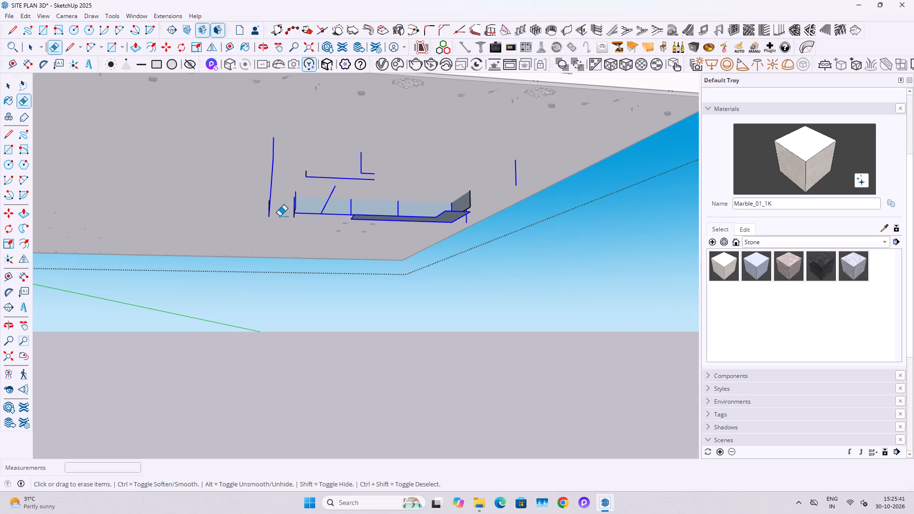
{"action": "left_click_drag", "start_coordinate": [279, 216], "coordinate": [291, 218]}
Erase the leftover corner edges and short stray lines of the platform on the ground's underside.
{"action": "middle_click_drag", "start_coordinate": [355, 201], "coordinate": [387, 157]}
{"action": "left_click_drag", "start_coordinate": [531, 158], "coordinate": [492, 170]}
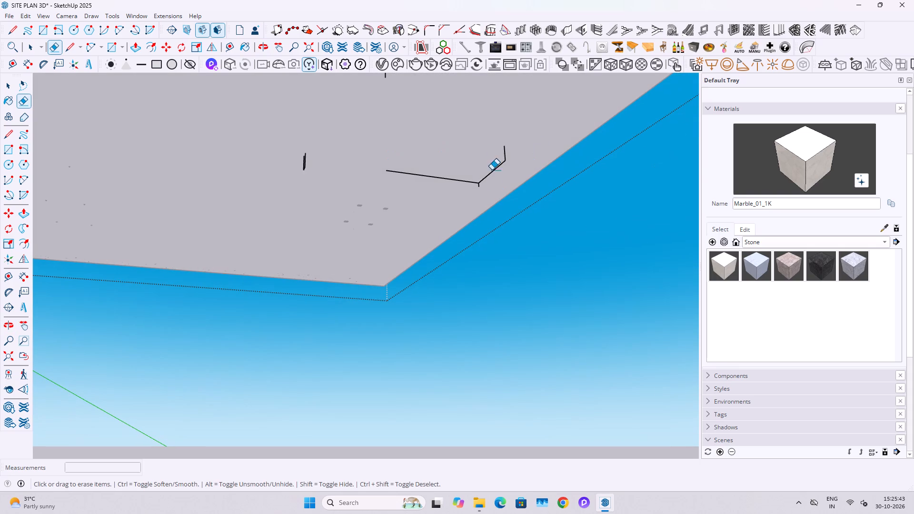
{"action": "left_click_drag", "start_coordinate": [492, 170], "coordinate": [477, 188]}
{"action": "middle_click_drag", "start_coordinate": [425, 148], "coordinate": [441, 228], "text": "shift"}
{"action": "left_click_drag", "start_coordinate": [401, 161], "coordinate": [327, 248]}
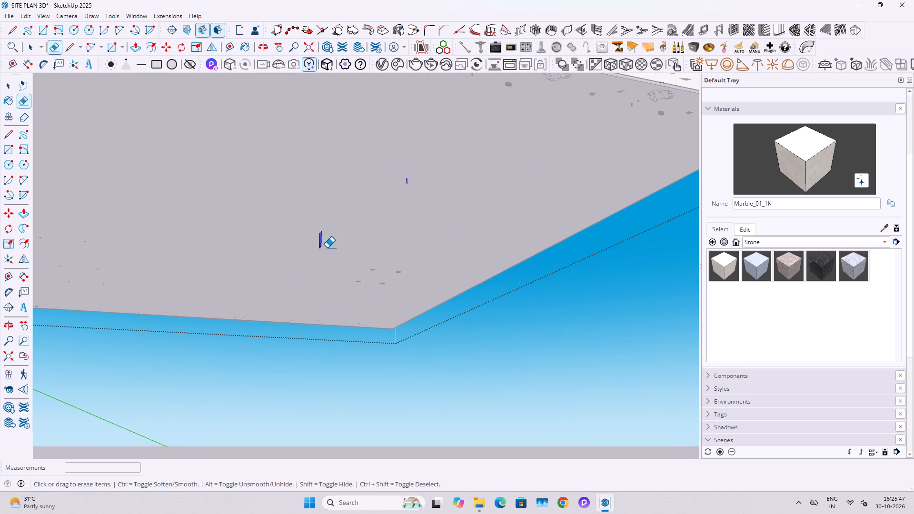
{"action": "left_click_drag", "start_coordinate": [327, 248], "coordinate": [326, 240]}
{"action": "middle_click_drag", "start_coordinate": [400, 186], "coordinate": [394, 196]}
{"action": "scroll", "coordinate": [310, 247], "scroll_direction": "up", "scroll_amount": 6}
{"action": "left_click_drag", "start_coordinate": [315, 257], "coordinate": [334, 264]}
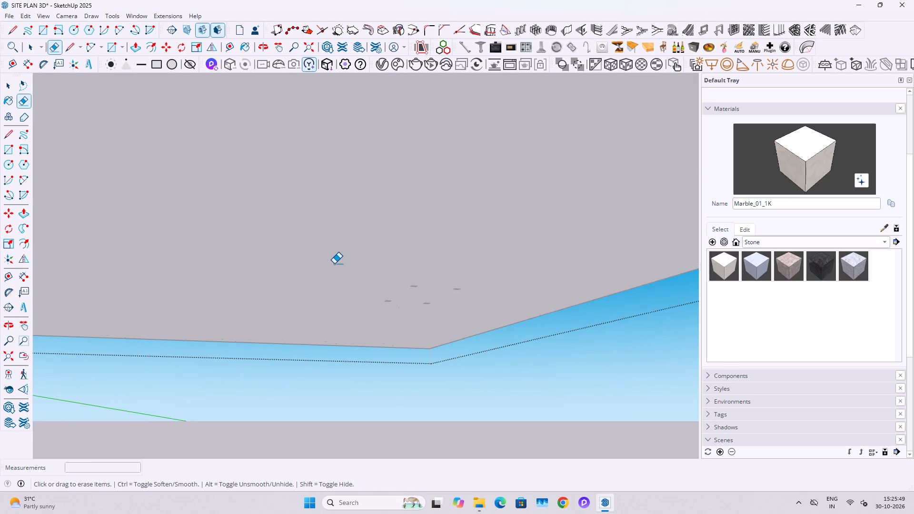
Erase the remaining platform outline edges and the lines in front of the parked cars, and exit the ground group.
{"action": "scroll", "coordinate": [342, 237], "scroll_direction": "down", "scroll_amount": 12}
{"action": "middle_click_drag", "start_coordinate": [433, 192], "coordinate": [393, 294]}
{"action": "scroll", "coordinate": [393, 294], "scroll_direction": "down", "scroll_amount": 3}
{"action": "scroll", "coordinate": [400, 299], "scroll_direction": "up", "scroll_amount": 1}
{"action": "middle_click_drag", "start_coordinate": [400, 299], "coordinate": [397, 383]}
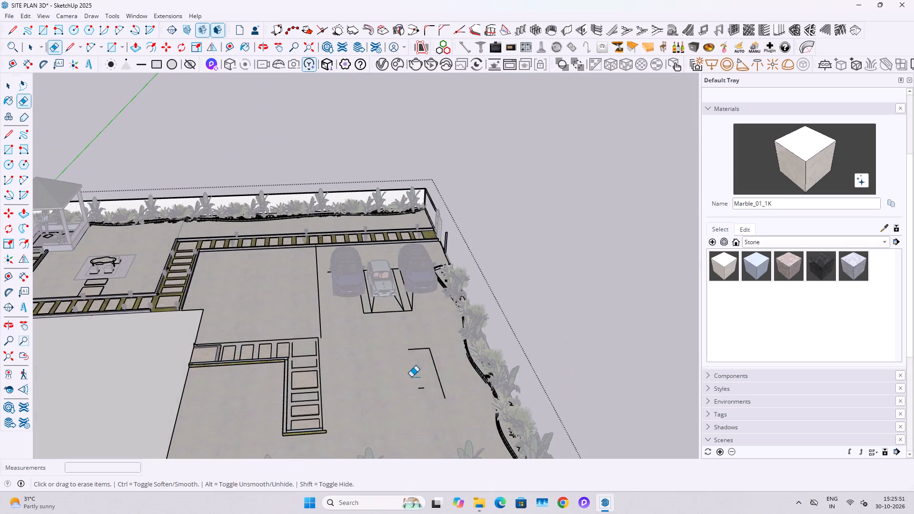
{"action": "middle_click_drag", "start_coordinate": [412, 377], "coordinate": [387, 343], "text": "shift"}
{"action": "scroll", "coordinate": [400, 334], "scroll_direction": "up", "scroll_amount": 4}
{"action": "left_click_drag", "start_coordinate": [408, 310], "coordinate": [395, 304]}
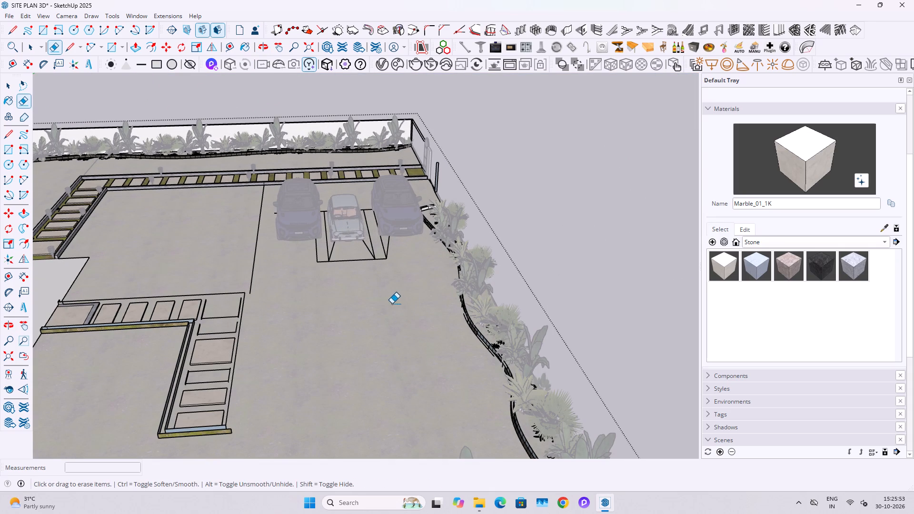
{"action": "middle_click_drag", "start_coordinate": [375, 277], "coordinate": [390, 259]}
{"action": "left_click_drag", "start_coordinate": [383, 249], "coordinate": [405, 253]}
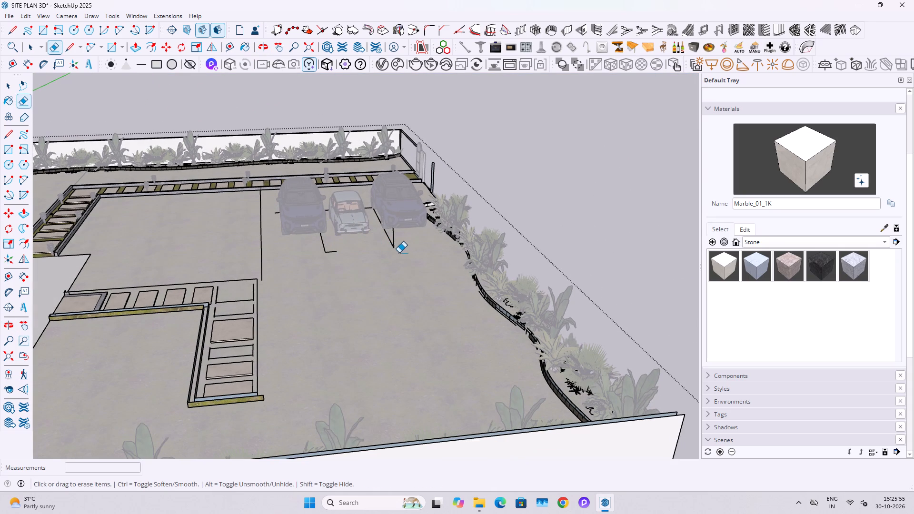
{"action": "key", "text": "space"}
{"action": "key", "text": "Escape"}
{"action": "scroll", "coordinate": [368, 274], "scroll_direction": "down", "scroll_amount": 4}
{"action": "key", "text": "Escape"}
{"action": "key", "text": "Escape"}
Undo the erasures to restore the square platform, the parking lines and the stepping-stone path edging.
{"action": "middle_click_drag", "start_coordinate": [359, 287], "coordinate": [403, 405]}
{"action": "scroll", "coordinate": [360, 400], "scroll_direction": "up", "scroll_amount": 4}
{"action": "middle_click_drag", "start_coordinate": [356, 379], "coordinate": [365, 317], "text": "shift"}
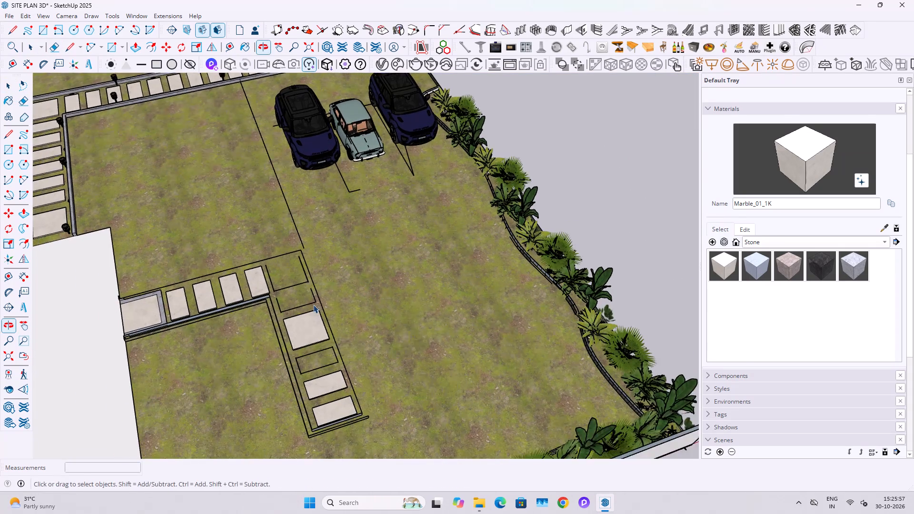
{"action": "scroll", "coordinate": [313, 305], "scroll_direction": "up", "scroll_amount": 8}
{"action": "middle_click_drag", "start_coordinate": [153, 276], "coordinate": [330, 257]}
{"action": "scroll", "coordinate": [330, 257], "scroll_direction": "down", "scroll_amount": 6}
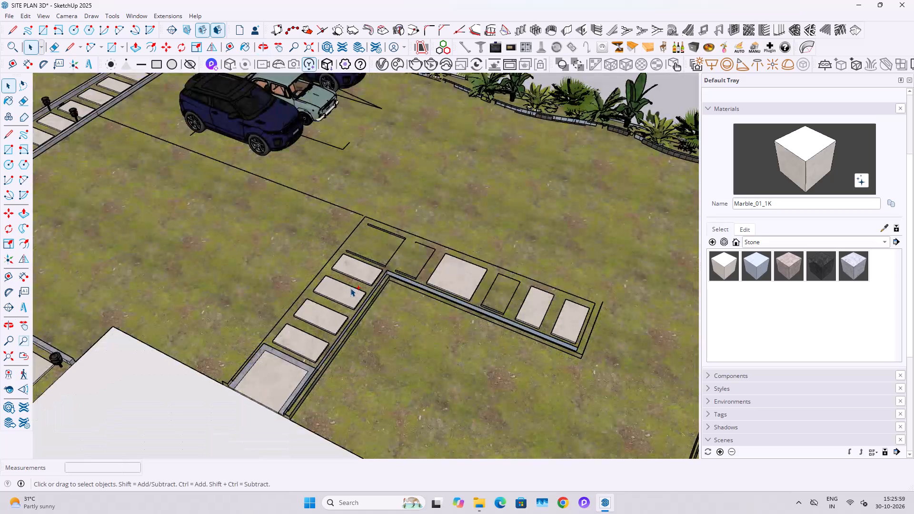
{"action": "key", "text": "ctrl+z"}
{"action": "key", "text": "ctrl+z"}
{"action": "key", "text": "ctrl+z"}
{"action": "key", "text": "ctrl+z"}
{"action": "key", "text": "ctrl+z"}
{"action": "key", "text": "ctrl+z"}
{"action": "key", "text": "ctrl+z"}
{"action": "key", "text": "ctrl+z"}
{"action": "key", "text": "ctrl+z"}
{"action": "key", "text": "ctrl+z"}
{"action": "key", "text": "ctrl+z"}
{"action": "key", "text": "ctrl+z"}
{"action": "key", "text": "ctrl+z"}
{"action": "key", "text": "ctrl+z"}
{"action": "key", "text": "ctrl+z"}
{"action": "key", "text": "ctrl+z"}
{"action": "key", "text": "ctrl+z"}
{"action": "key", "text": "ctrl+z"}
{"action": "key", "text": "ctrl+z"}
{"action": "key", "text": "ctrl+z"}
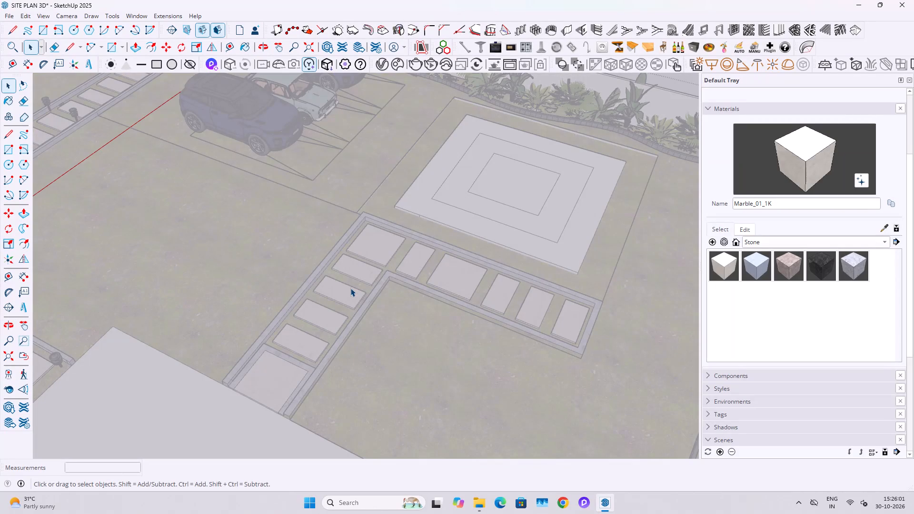
Exit the open group and delete the palm tree standing on the white house slab.
{"action": "key", "text": "grave"}
{"action": "scroll", "coordinate": [331, 284], "scroll_direction": "down", "scroll_amount": 6}
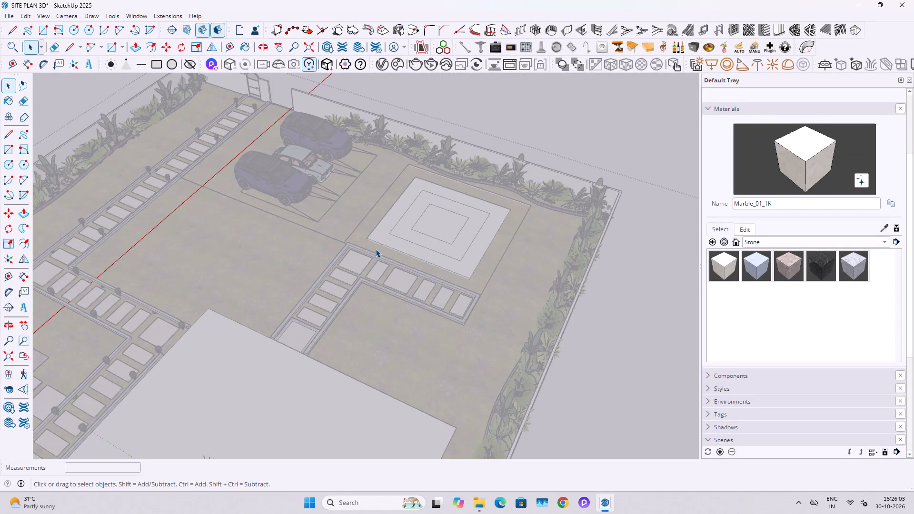
{"action": "middle_click_drag", "start_coordinate": [315, 253], "coordinate": [530, 206], "text": "shift"}
{"action": "scroll", "coordinate": [473, 237], "scroll_direction": "down", "scroll_amount": 2, "text": "shift"}
{"action": "middle_click_drag", "start_coordinate": [455, 289], "coordinate": [437, 290], "text": "shift"}
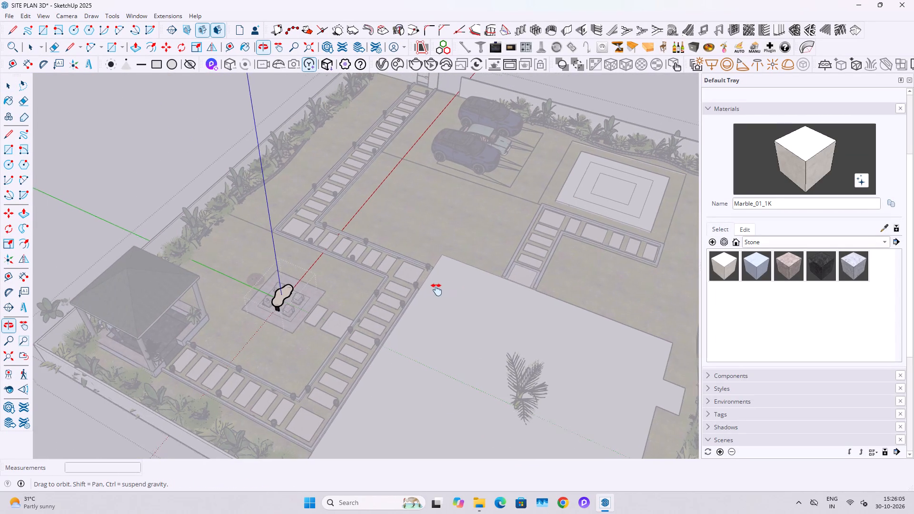
{"action": "middle_click_drag", "start_coordinate": [437, 290], "coordinate": [200, 141], "text": "shift"}
{"action": "key", "text": "Escape"}
{"action": "key", "text": "Escape"}
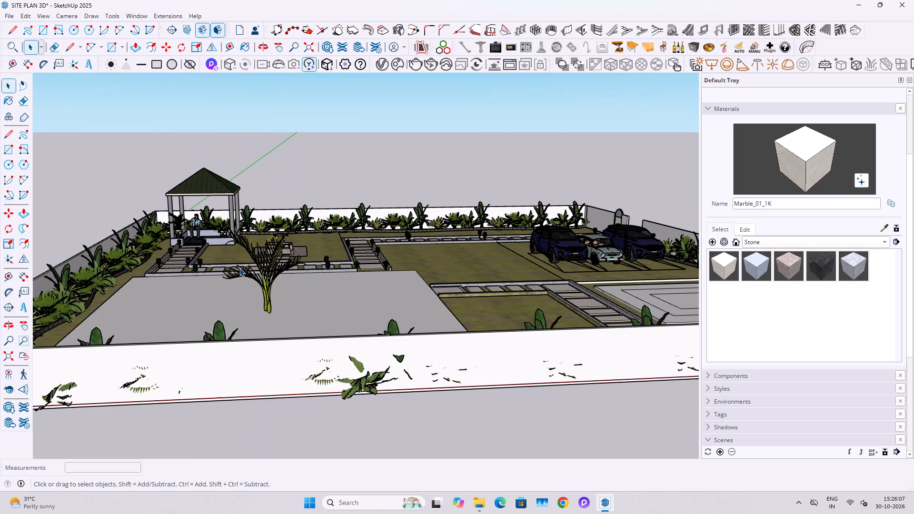
{"action": "key", "text": "Escape"}
{"action": "left_click", "coordinate": [266, 261]}
{"action": "key", "text": "Delete"}
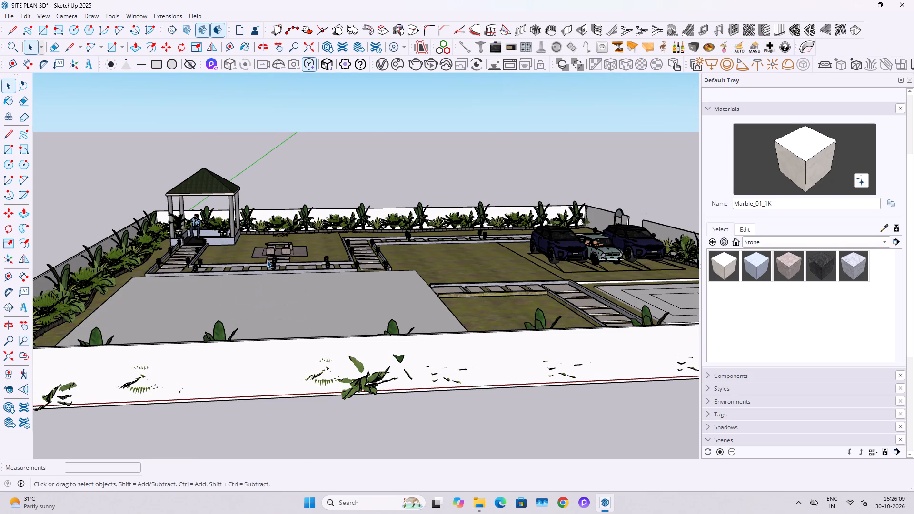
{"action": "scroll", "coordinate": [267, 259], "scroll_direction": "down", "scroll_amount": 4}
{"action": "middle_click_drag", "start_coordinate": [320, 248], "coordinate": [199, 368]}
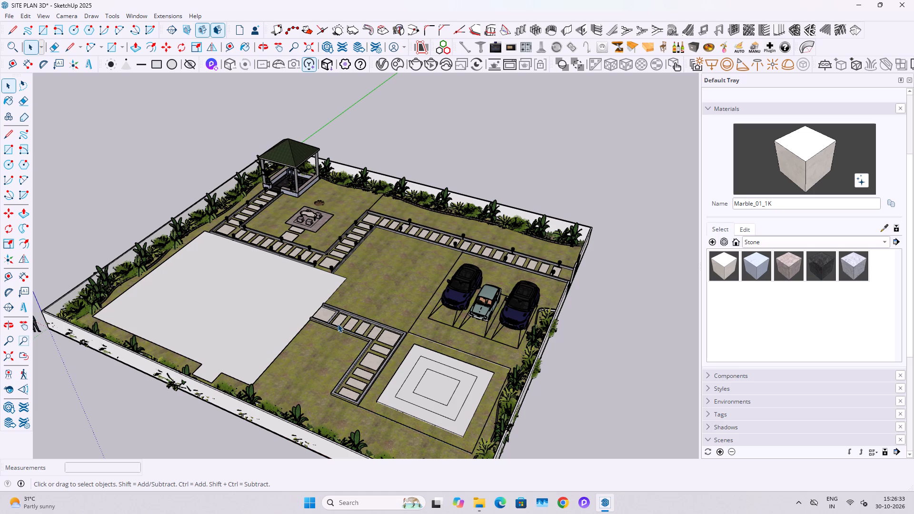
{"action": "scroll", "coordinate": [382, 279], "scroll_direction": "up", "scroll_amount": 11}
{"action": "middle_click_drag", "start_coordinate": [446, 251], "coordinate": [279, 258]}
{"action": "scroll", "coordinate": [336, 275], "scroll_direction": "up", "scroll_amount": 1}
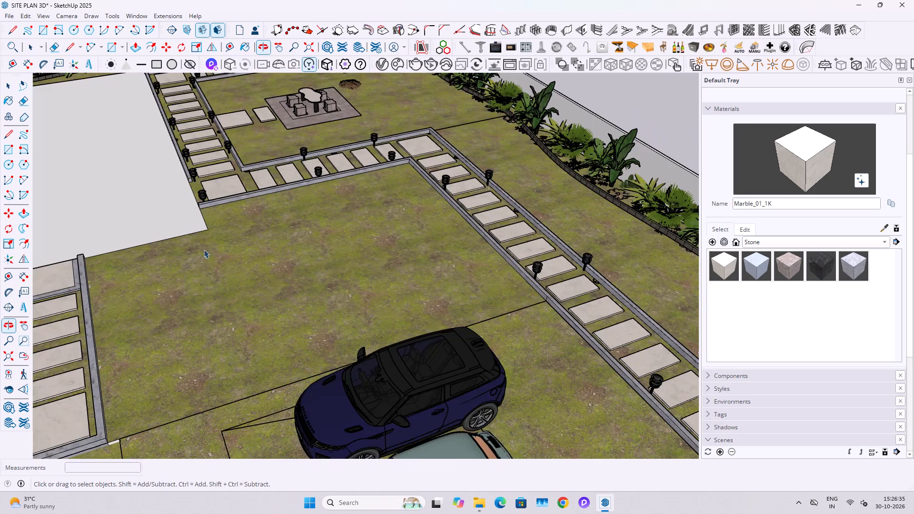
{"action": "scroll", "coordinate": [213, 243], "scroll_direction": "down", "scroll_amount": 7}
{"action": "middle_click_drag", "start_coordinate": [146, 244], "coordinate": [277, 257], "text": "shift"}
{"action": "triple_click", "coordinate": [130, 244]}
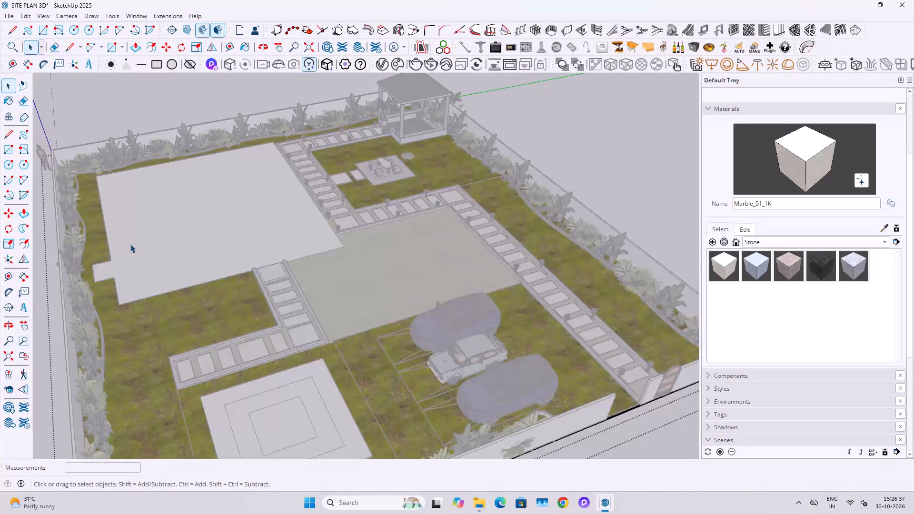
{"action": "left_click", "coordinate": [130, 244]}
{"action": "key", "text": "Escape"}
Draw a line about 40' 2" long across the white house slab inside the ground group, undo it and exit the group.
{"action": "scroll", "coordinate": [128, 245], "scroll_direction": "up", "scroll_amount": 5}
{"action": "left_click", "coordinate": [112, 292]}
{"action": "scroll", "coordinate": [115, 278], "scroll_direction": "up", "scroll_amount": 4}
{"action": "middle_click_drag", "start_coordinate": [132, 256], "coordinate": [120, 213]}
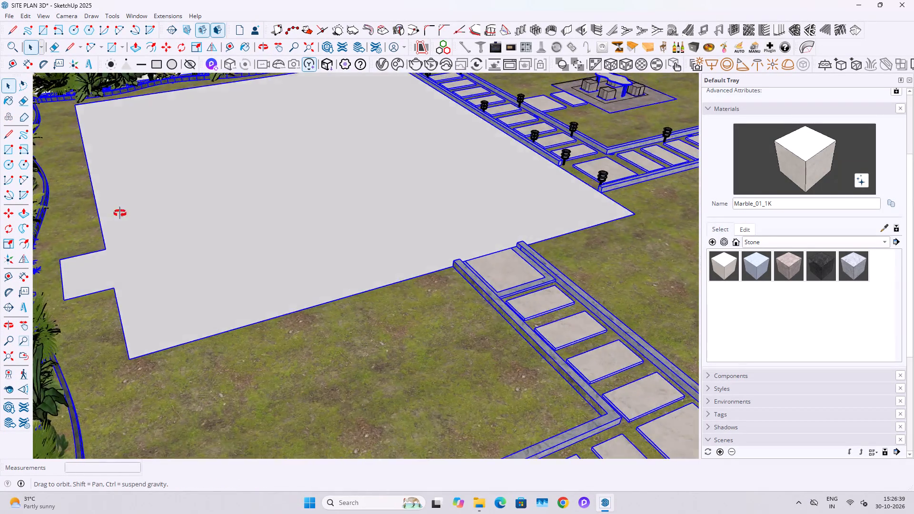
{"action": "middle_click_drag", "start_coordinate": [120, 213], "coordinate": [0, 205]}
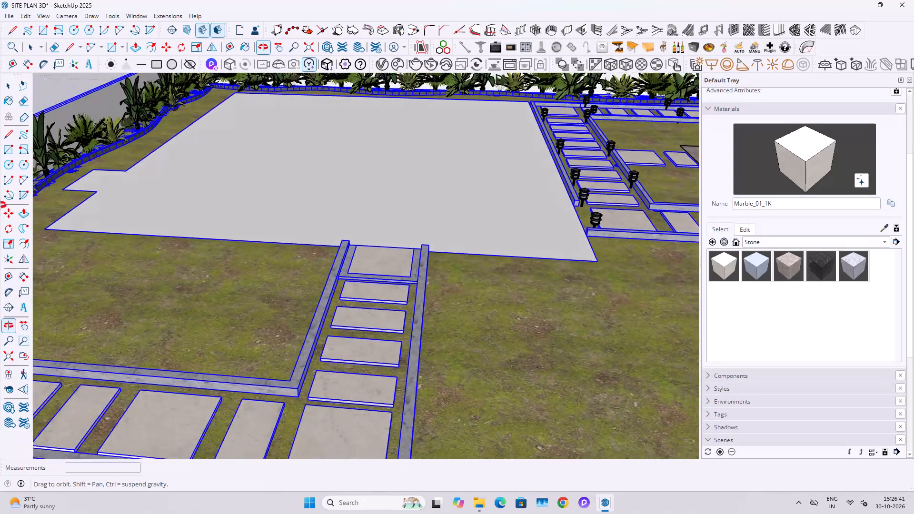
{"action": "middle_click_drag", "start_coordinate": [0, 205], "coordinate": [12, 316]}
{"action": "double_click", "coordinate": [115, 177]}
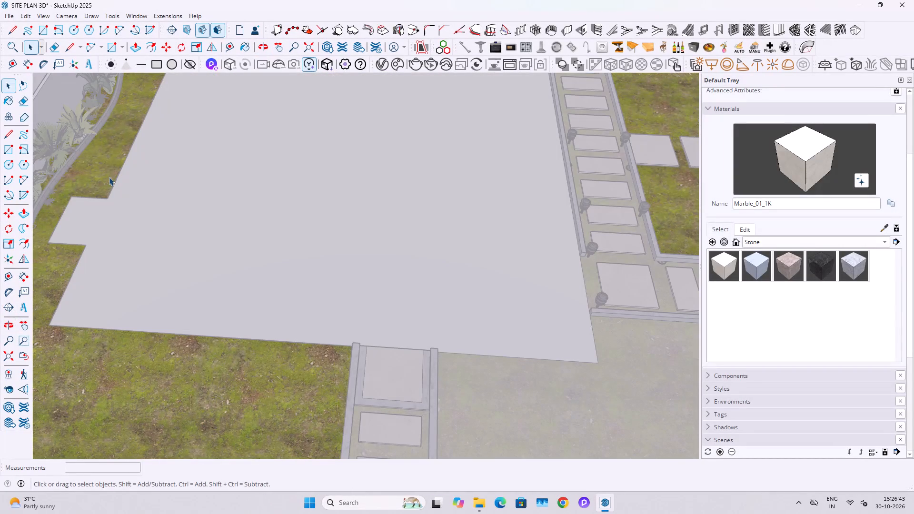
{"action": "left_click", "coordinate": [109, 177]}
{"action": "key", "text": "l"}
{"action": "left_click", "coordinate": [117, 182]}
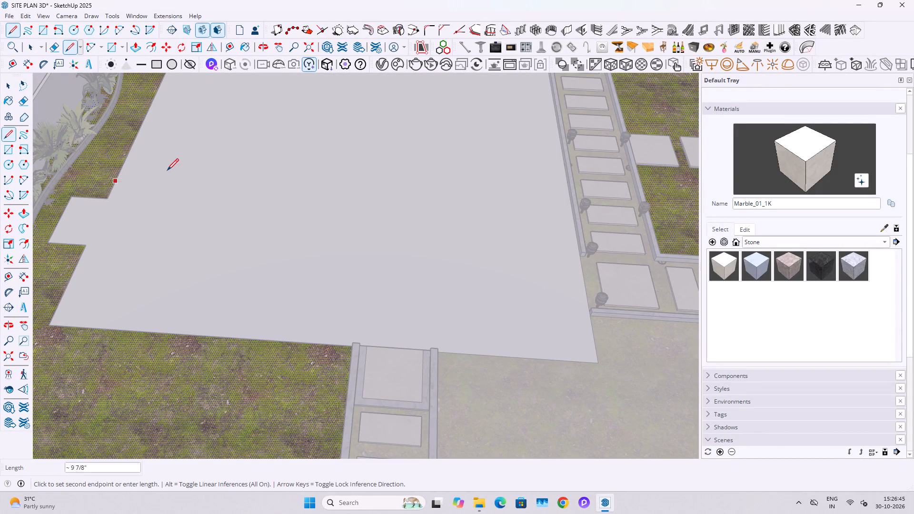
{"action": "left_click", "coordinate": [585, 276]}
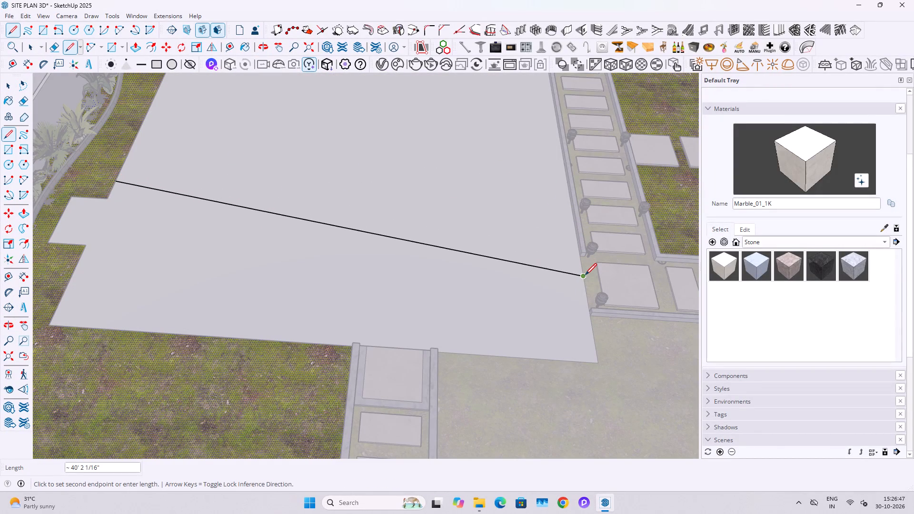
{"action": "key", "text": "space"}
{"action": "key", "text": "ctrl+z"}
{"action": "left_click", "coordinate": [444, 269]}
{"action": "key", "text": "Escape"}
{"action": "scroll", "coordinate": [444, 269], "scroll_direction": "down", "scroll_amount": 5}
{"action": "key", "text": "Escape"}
Paint the white house slab inside the ground group with the lawn's Soil_04_1K material and exit the group.
{"action": "middle_click_drag", "start_coordinate": [466, 278], "coordinate": [359, 210]}
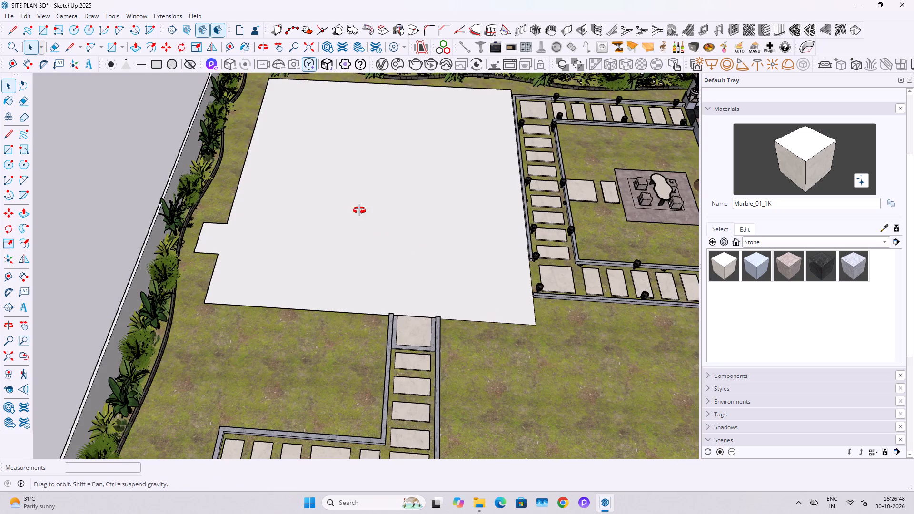
{"action": "middle_click_drag", "start_coordinate": [359, 210], "coordinate": [310, 141]}
{"action": "scroll", "coordinate": [491, 266], "scroll_direction": "up", "scroll_amount": 15}
{"action": "double_click", "coordinate": [380, 297]}
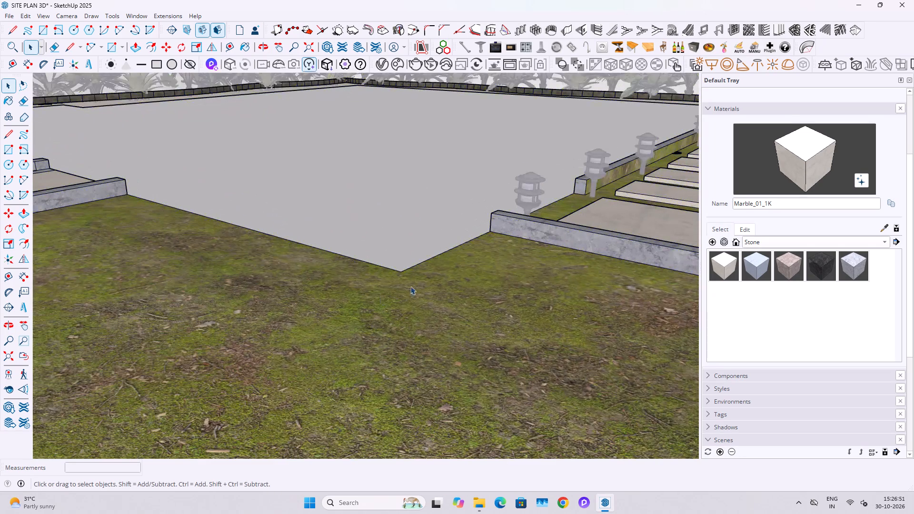
{"action": "middle_click_drag", "start_coordinate": [409, 283], "coordinate": [369, 227]}
{"action": "left_click", "coordinate": [356, 198]}
{"action": "middle_click_drag", "start_coordinate": [356, 209], "coordinate": [354, 250]}
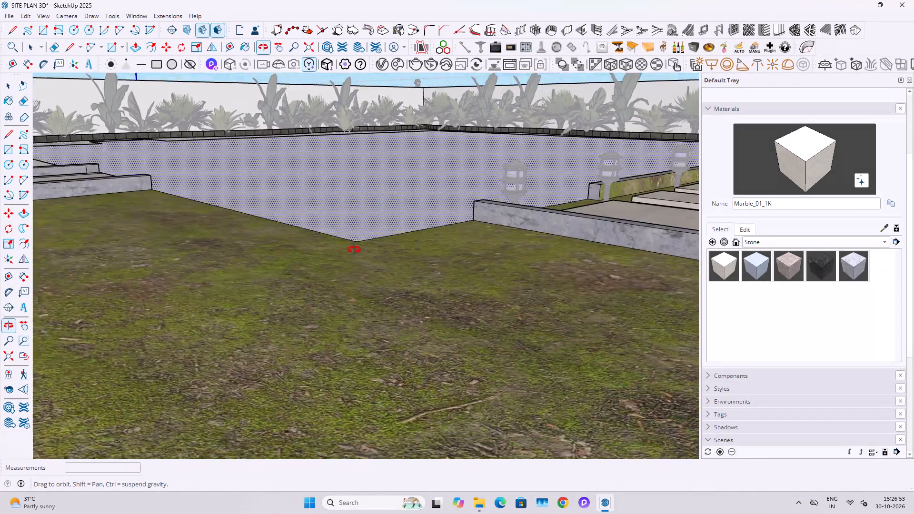
{"action": "middle_click_drag", "start_coordinate": [354, 250], "coordinate": [359, 316]}
{"action": "left_click", "coordinate": [885, 223]}
{"action": "left_click", "coordinate": [406, 402]}
{"action": "left_click_drag", "start_coordinate": [386, 249], "coordinate": [384, 245]}
{"action": "key", "text": "space"}
{"action": "scroll", "coordinate": [368, 314], "scroll_direction": "down", "scroll_amount": 13}
{"action": "key", "text": "Escape"}
{"action": "key", "text": "Escape"}
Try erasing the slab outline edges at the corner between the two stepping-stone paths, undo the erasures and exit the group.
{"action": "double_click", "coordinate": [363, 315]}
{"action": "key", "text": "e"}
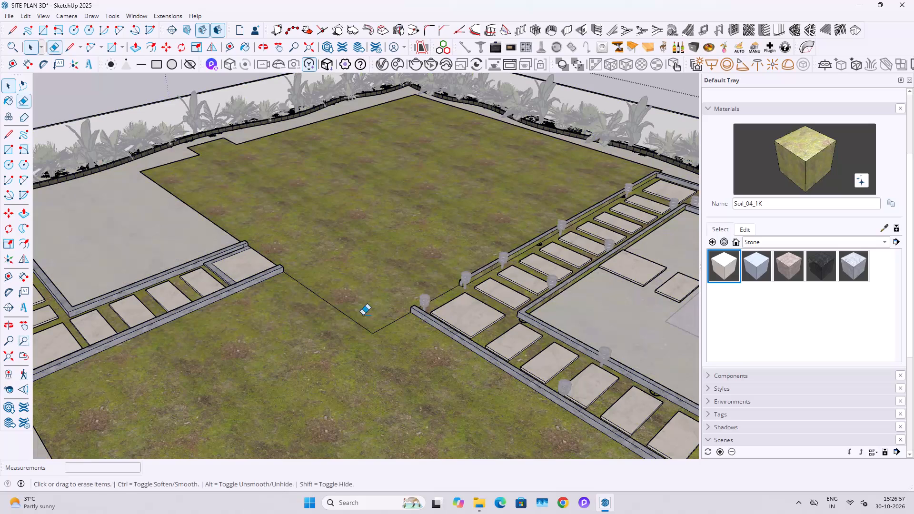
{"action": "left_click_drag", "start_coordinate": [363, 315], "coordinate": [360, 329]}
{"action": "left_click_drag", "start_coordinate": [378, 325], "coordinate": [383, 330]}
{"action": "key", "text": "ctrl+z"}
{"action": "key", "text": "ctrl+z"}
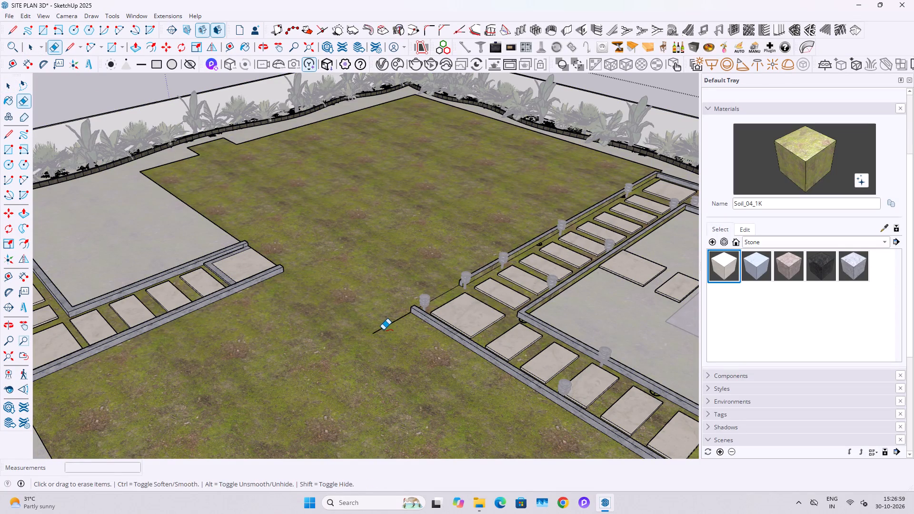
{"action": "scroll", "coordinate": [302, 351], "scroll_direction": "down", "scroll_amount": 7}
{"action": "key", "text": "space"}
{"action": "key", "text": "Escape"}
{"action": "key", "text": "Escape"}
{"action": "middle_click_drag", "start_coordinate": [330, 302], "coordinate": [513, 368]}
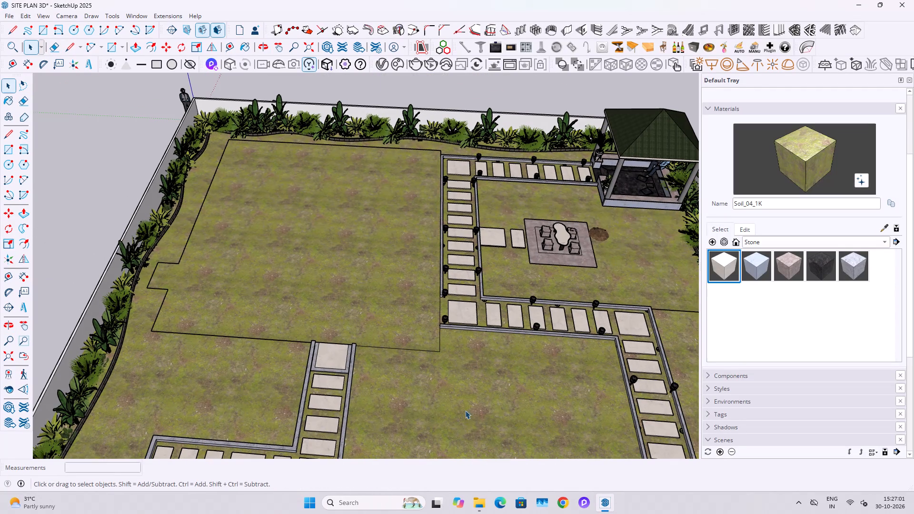
Switch to Chrome, open 3D Warehouse and search its models for KIDS PLAY.
{"action": "left_click", "coordinate": [562, 494]}
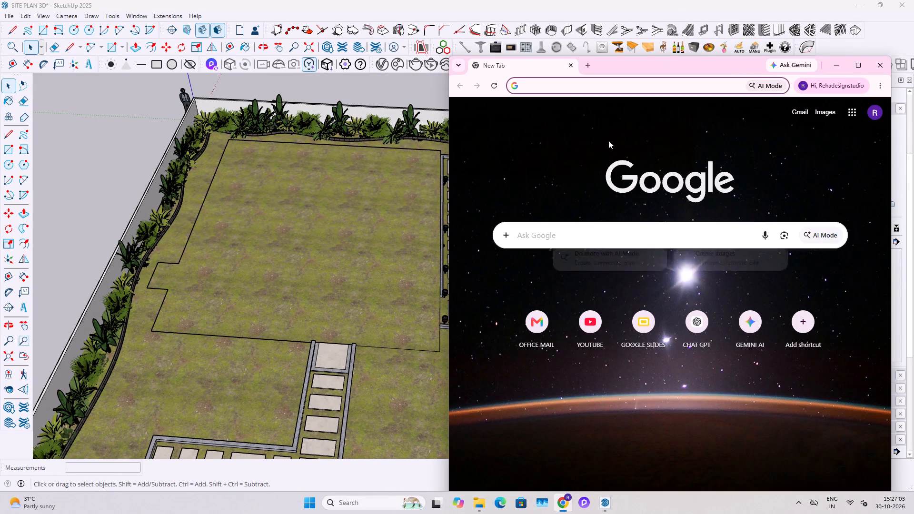
{"action": "left_click", "coordinate": [540, 81]}
{"action": "key", "text": "3"}
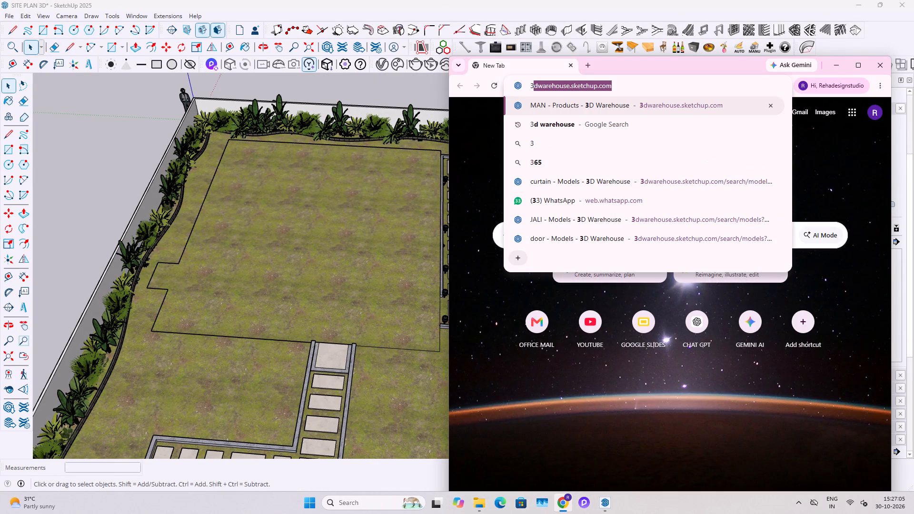
{"action": "left_click", "coordinate": [616, 87]}
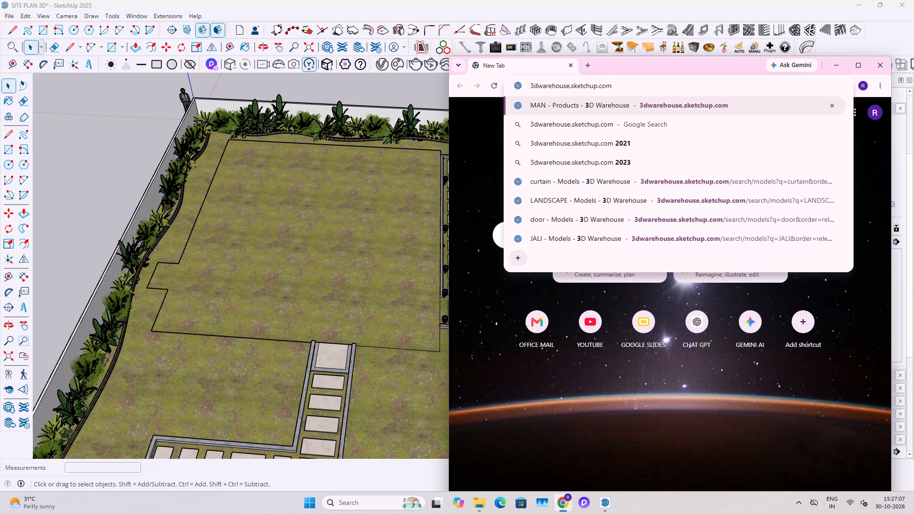
{"action": "key", "text": "Return"}
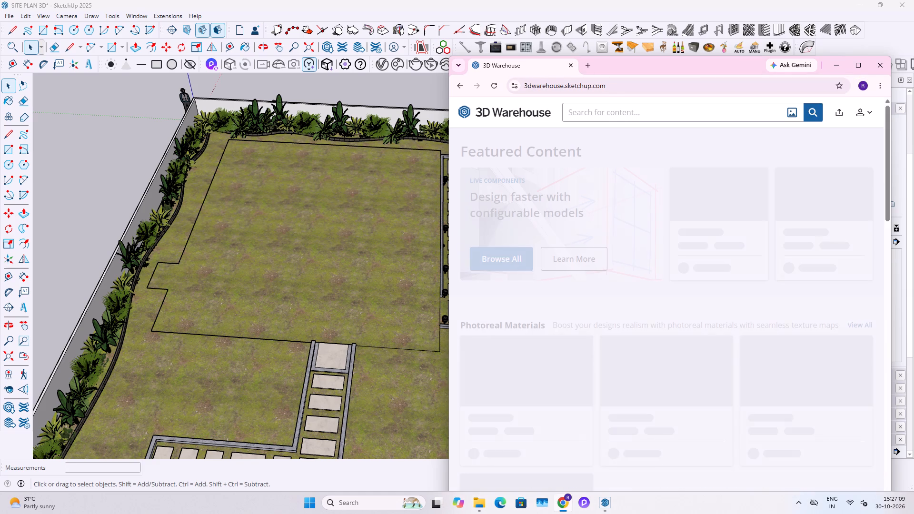
{"action": "left_click", "coordinate": [604, 109]}
{"action": "type", "text": "KO"}
{"action": "key", "text": "BackSpace"}
{"action": "type", "text": "IDS PLAY"}
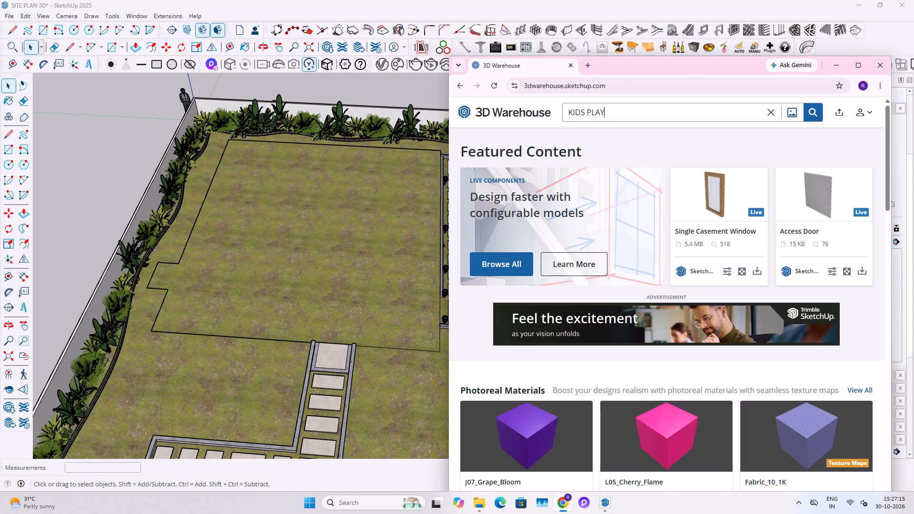
{"action": "key", "text": "Return"}
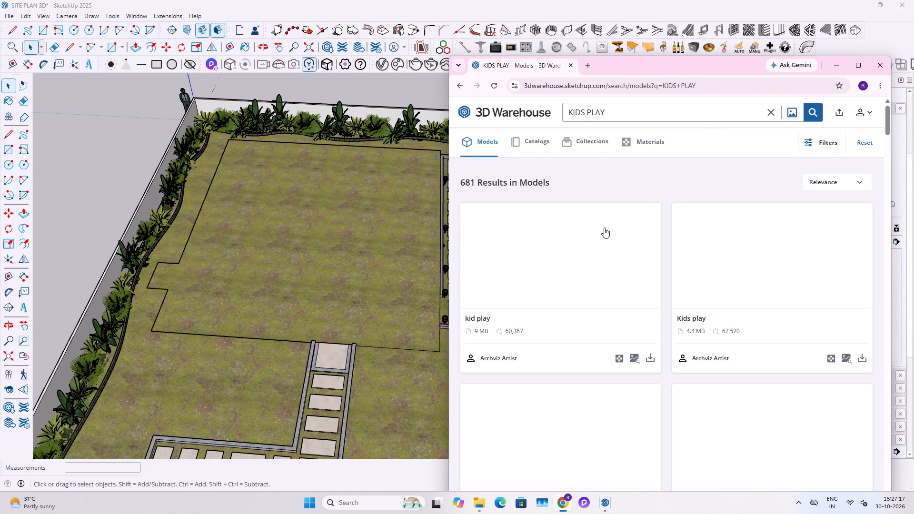
{"action": "scroll", "coordinate": [661, 341], "scroll_direction": "down", "scroll_amount": 10}
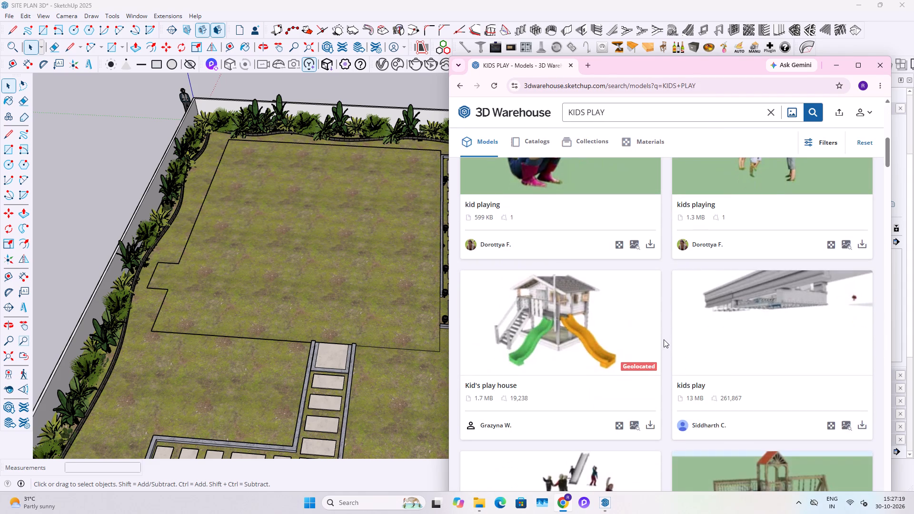
Refine the model search to KIDS PLAY AREA and look through the models for a suitable playground.
{"action": "left_click", "coordinate": [616, 115]}
{"action": "key", "text": "space"}
{"action": "type", "text": "AREA"}
{"action": "key", "text": "Return"}
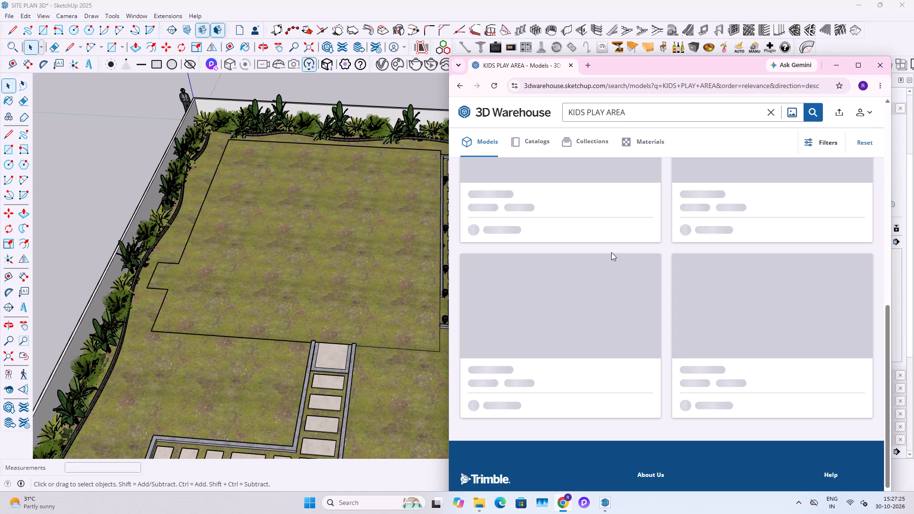
{"action": "scroll", "coordinate": [620, 248], "scroll_direction": "up", "scroll_amount": 1}
{"action": "scroll", "coordinate": [620, 248], "scroll_direction": "down", "scroll_amount": 4}
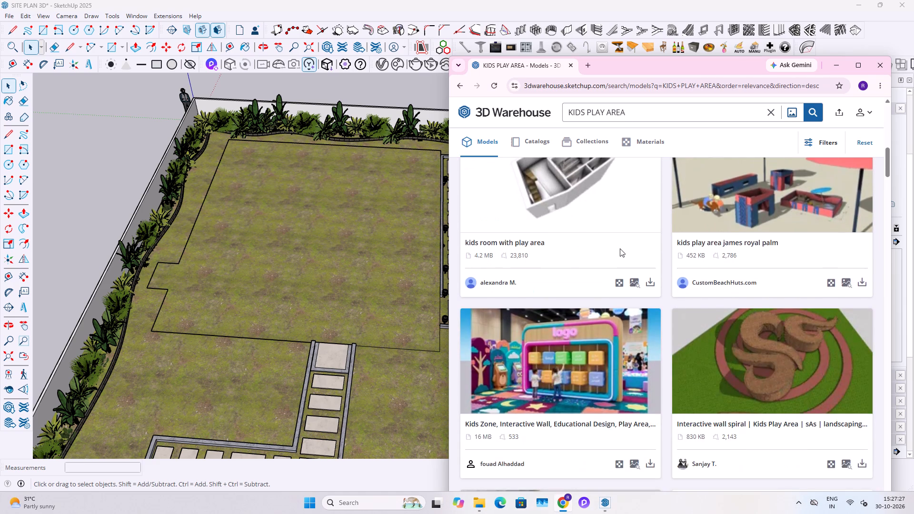
{"action": "scroll", "coordinate": [622, 247], "scroll_direction": "down", "scroll_amount": 10}
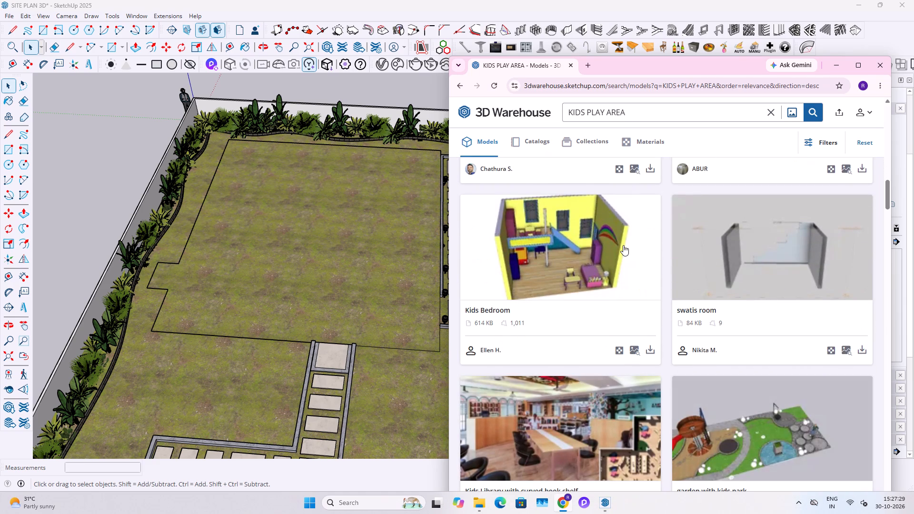
{"action": "scroll", "coordinate": [623, 245], "scroll_direction": "down", "scroll_amount": 17}
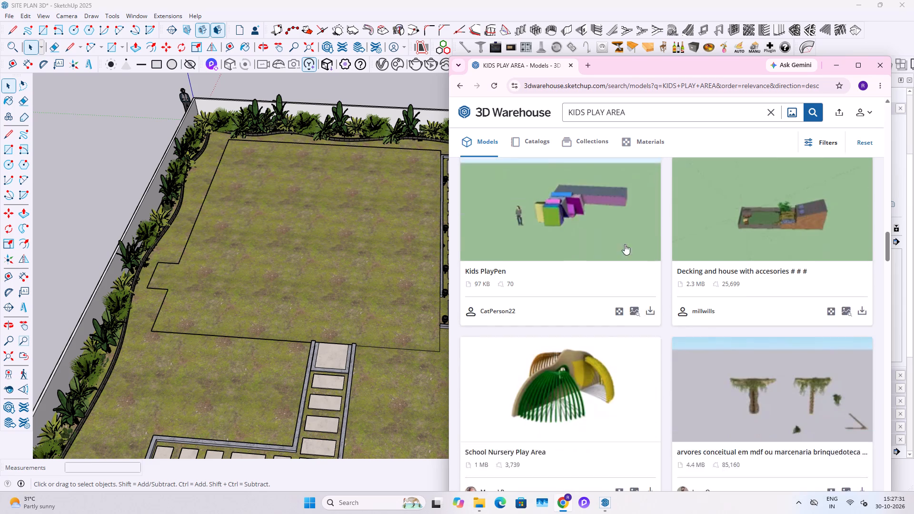
{"action": "scroll", "coordinate": [625, 244], "scroll_direction": "down", "scroll_amount": 11}
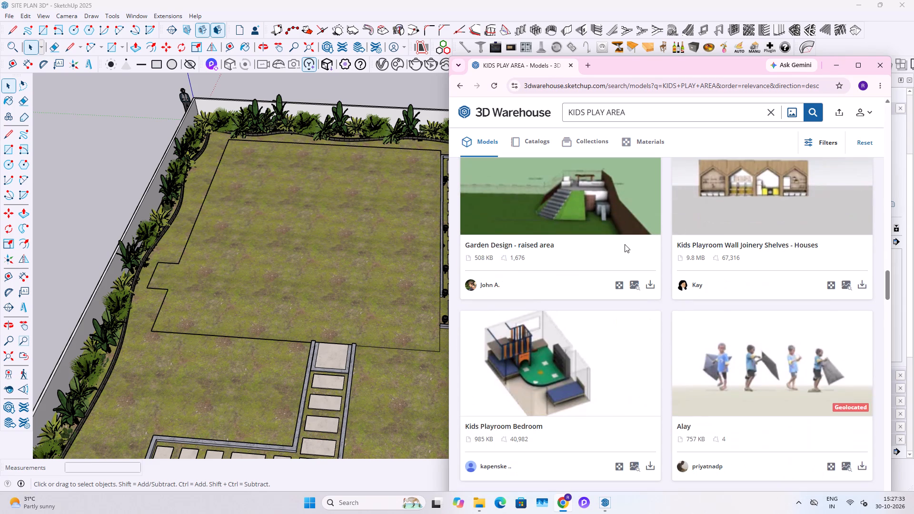
{"action": "scroll", "coordinate": [625, 244], "scroll_direction": "down", "scroll_amount": 6}
{"action": "scroll", "coordinate": [625, 244], "scroll_direction": "up", "scroll_amount": 20}
{"action": "scroll", "coordinate": [625, 244], "scroll_direction": "up", "scroll_amount": 2}
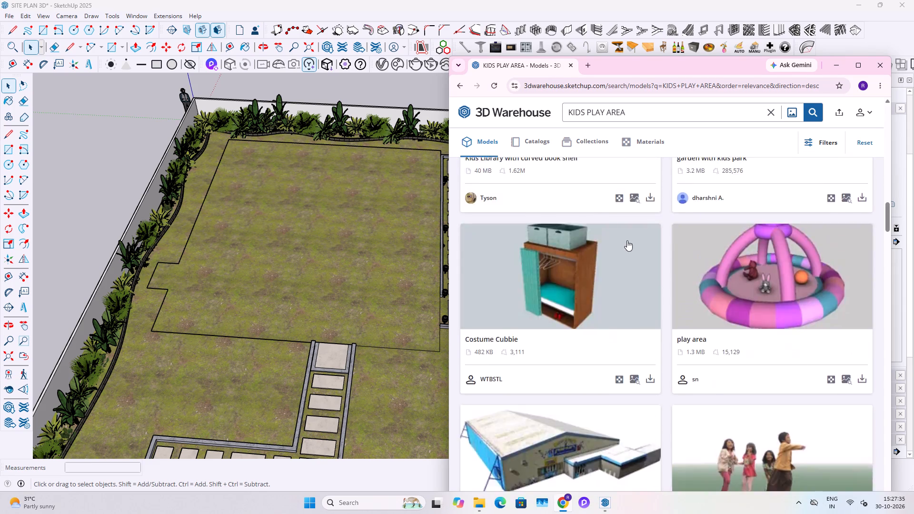
{"action": "scroll", "coordinate": [627, 240], "scroll_direction": "up", "scroll_amount": 20}
{"action": "scroll", "coordinate": [627, 240], "scroll_direction": "up", "scroll_amount": 20}
{"action": "scroll", "coordinate": [627, 240], "scroll_direction": "up", "scroll_amount": 3}
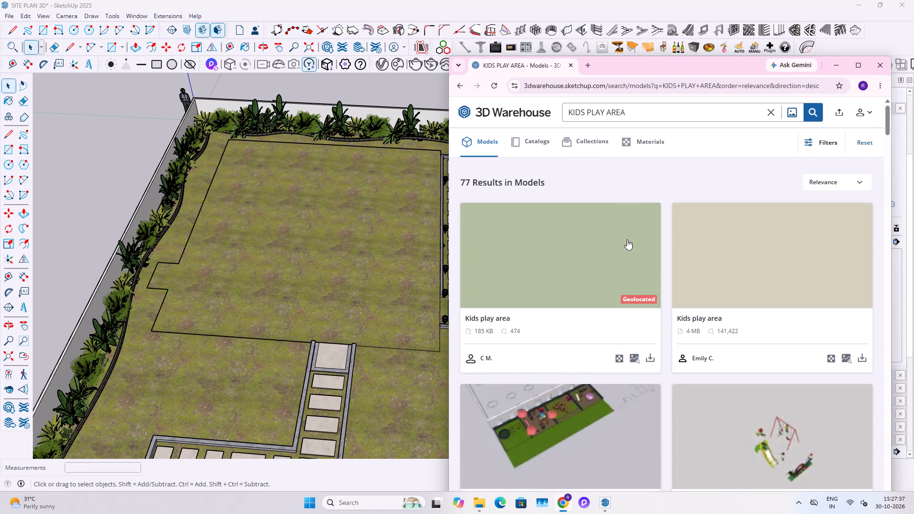
{"action": "scroll", "coordinate": [627, 239], "scroll_direction": "up", "scroll_amount": 3}
Search the model library for PLAY AREA and look through the first models.
{"action": "left_click_drag", "start_coordinate": [585, 110], "coordinate": [525, 127]}
{"action": "key", "text": "BackSpace"}
{"action": "key", "text": "Return"}
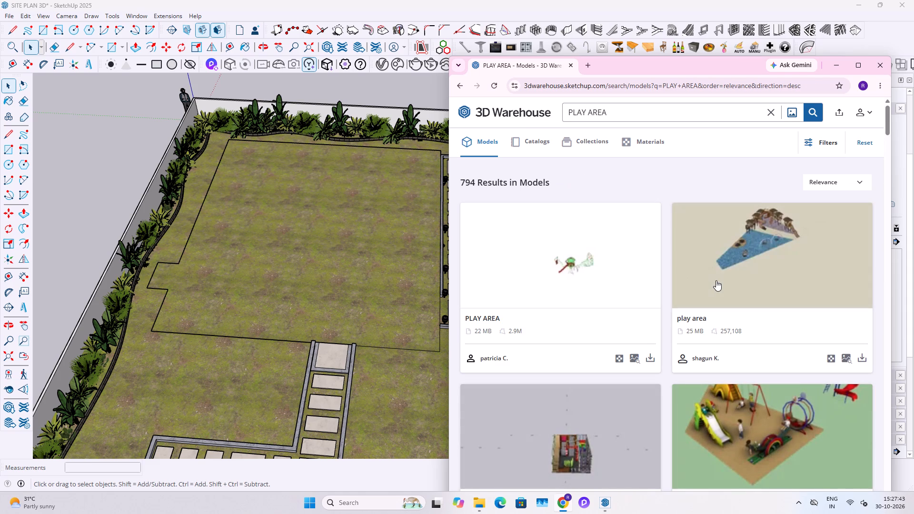
{"action": "scroll", "coordinate": [716, 280], "scroll_direction": "down", "scroll_amount": 12}
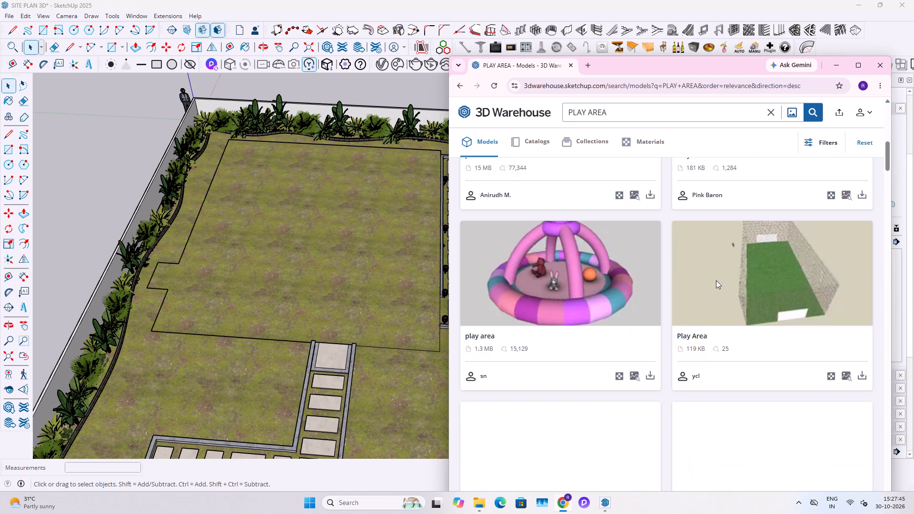
{"action": "scroll", "coordinate": [716, 280], "scroll_direction": "up", "scroll_amount": 8}
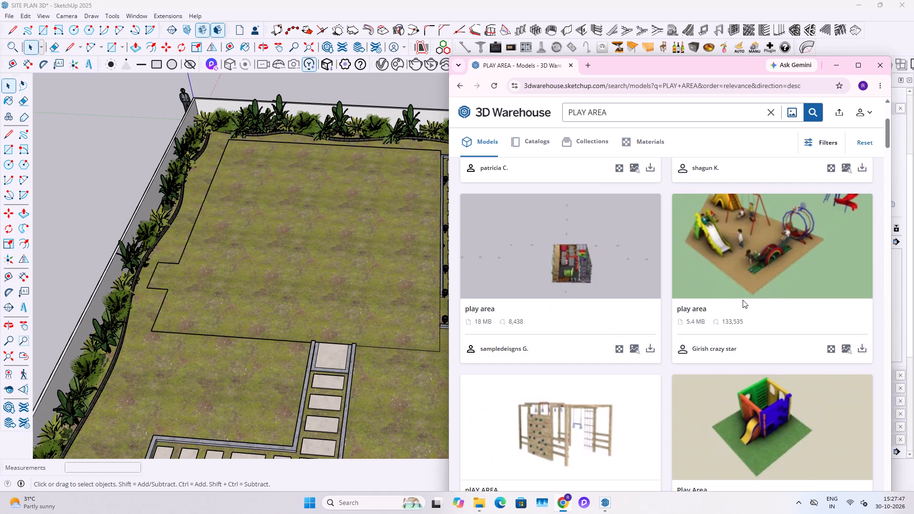
Download the 5.4 MB play area model with slides on sandy ground to Downloads as SketchUp 2025 file play+area.
{"action": "left_click", "coordinate": [868, 350]}
{"action": "left_click", "coordinate": [823, 367]}
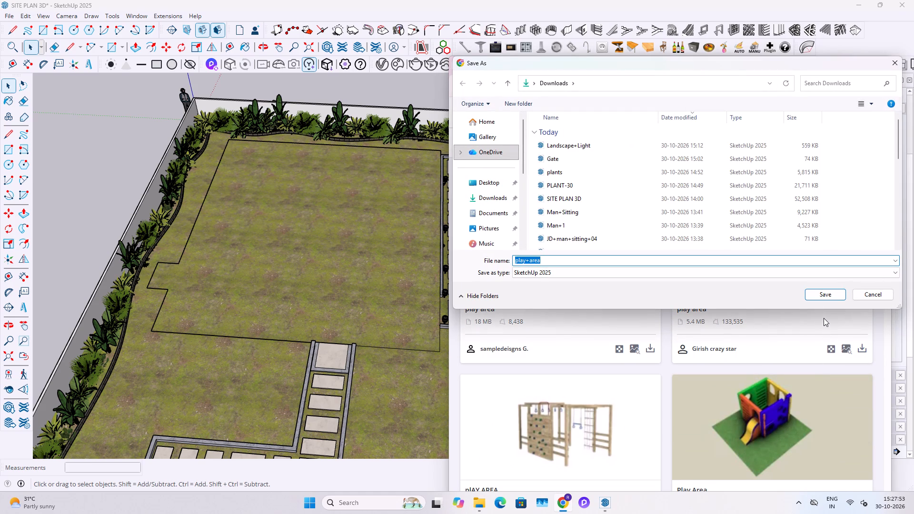
{"action": "left_click", "coordinate": [815, 288]}
Bring the downloaded play+area model into the SketchUp site plan and place it on the lawn.
{"action": "left_click", "coordinate": [846, 87]}
{"action": "left_click", "coordinate": [846, 87]}
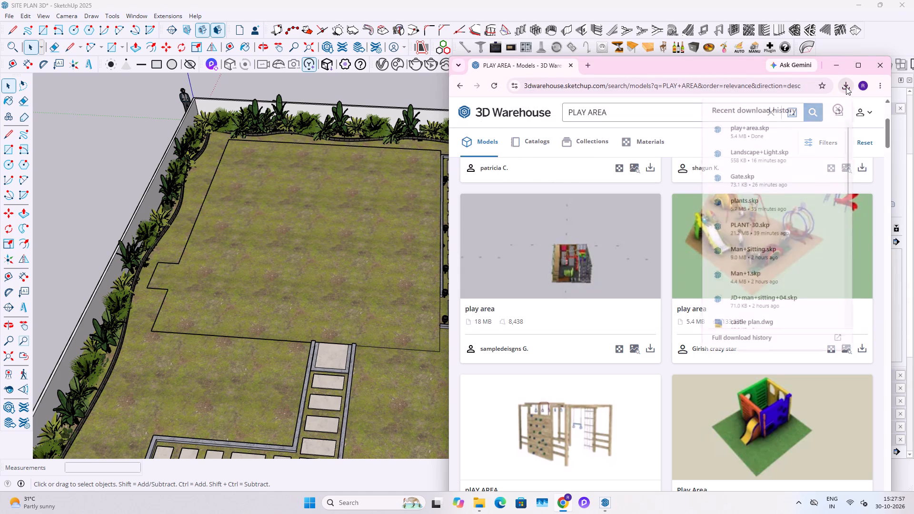
{"action": "left_click_drag", "start_coordinate": [789, 128], "coordinate": [328, 258]}
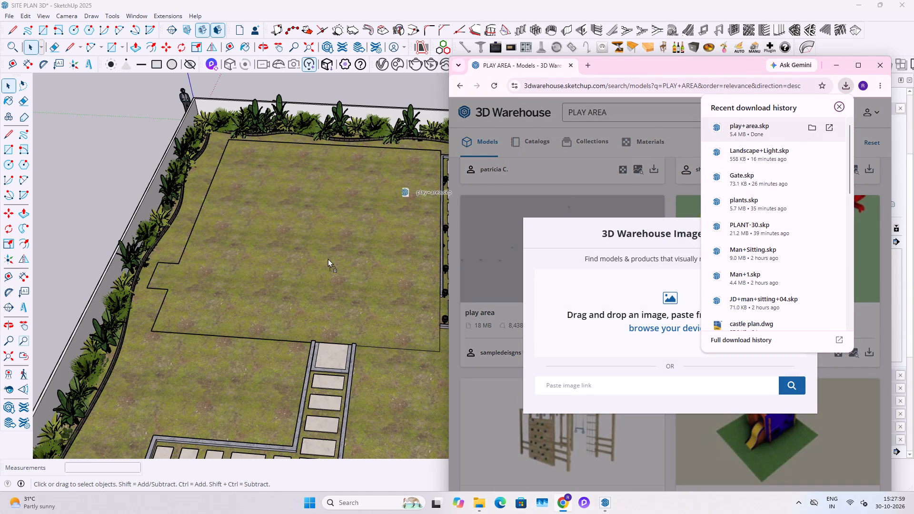
{"action": "left_click_drag", "start_coordinate": [328, 258], "coordinate": [328, 267]}
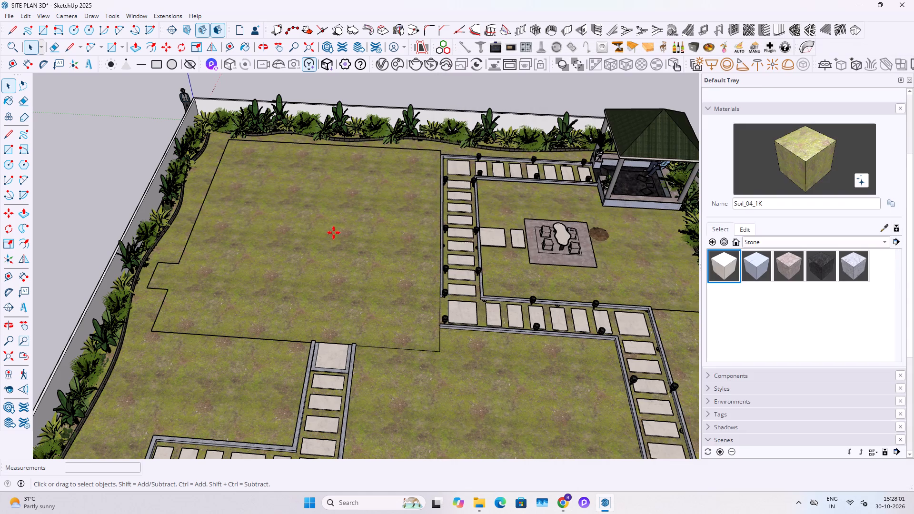
{"action": "scroll", "coordinate": [329, 237], "scroll_direction": "up", "scroll_amount": 4}
{"action": "scroll", "coordinate": [353, 233], "scroll_direction": "down", "scroll_amount": 11}
{"action": "key", "text": "space"}
{"action": "middle_click_drag", "start_coordinate": [365, 294], "coordinate": [516, 315]}
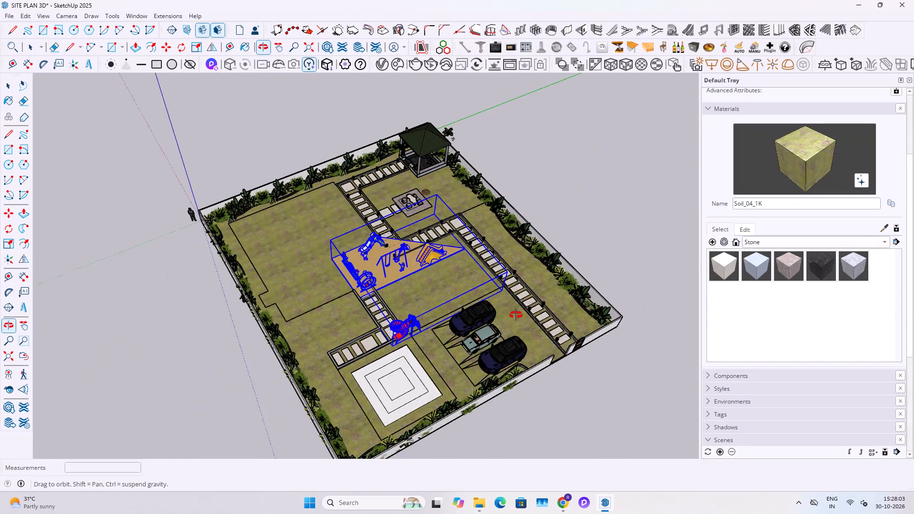
{"action": "middle_click_drag", "start_coordinate": [516, 315], "coordinate": [558, 334]}
Move the playground model about 35' onto the outlined former house slab area beside the planted boundary.
{"action": "scroll", "coordinate": [356, 293], "scroll_direction": "up", "scroll_amount": 2}
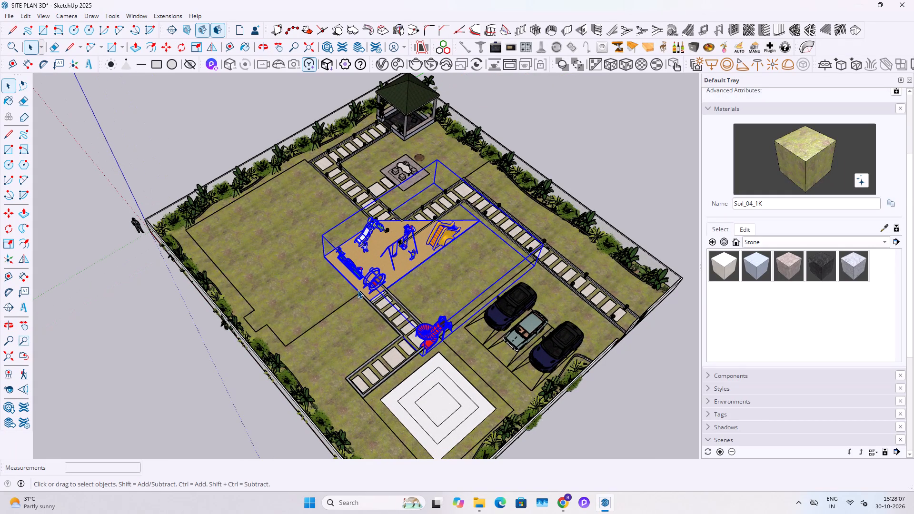
{"action": "scroll", "coordinate": [358, 290], "scroll_direction": "up", "scroll_amount": 4}
{"action": "middle_click_drag", "start_coordinate": [361, 264], "coordinate": [550, 225]}
{"action": "scroll", "coordinate": [456, 279], "scroll_direction": "up", "scroll_amount": 3}
{"action": "key", "text": "m"}
{"action": "left_click", "coordinate": [456, 308]}
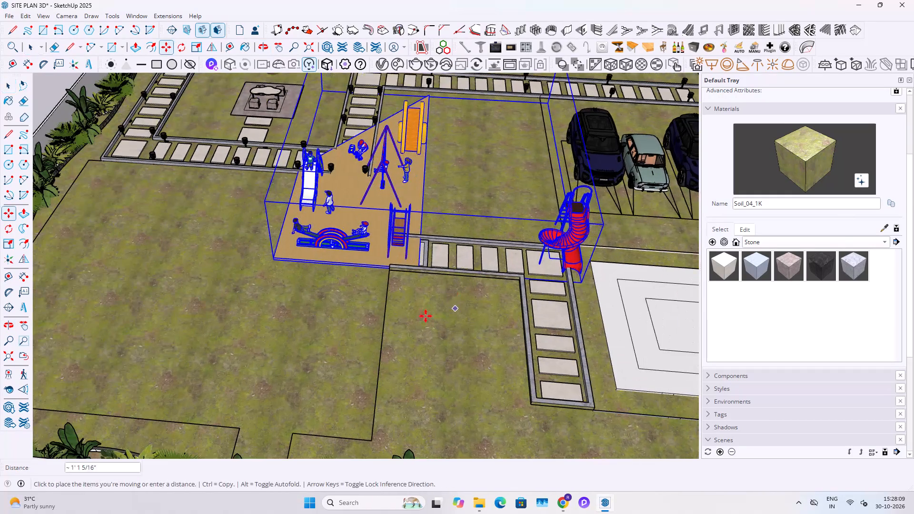
{"action": "middle_click_drag", "start_coordinate": [200, 400], "coordinate": [351, 382], "text": "shift"}
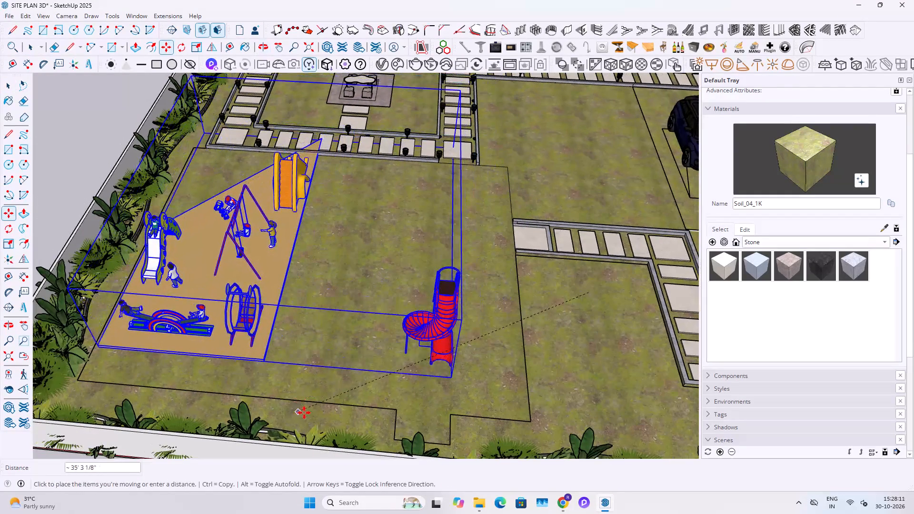
{"action": "left_click", "coordinate": [313, 399]}
{"action": "key", "text": "space"}
{"action": "scroll", "coordinate": [301, 364], "scroll_direction": "up", "scroll_amount": 5}
{"action": "key", "text": "space"}
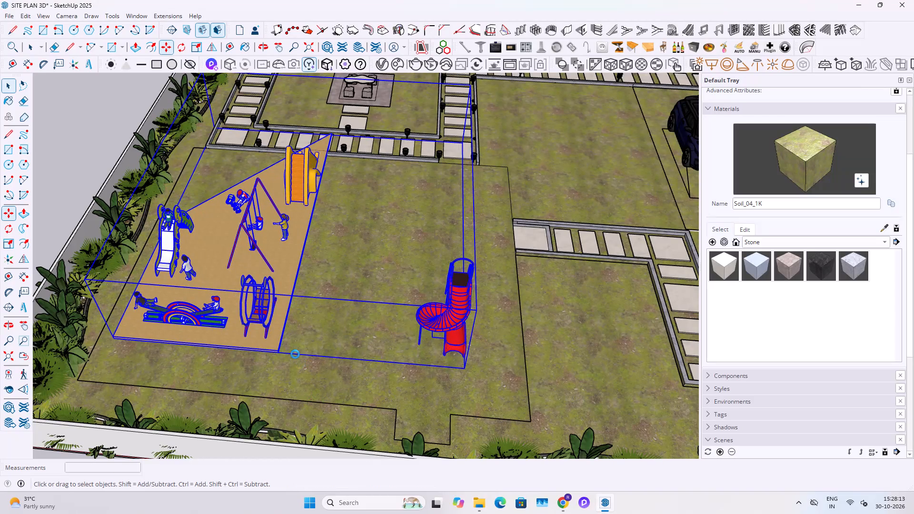
{"action": "scroll", "coordinate": [295, 354], "scroll_direction": "up", "scroll_amount": 10}
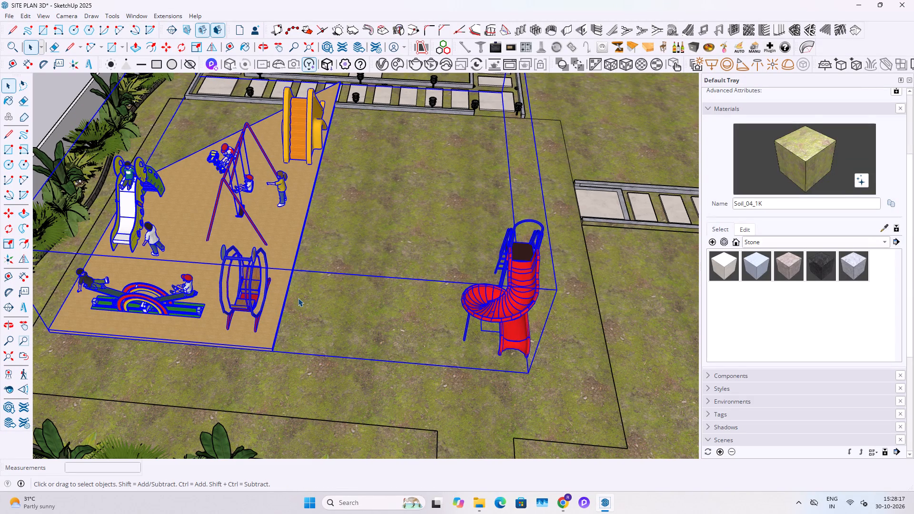
Lower the playground model about 3" so the bottom corner of its sand base meets the lawn.
{"action": "scroll", "coordinate": [339, 322], "scroll_direction": "down", "scroll_amount": 10}
{"action": "middle_click_drag", "start_coordinate": [291, 255], "coordinate": [359, 208]}
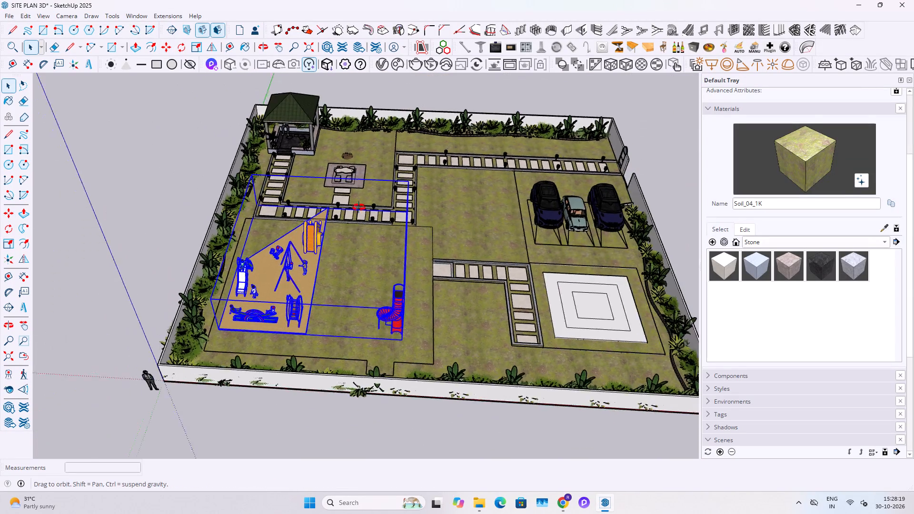
{"action": "middle_click_drag", "start_coordinate": [359, 208], "coordinate": [486, 156]}
{"action": "scroll", "coordinate": [320, 262], "scroll_direction": "up", "scroll_amount": 20}
{"action": "scroll", "coordinate": [320, 262], "scroll_direction": "up", "scroll_amount": 6}
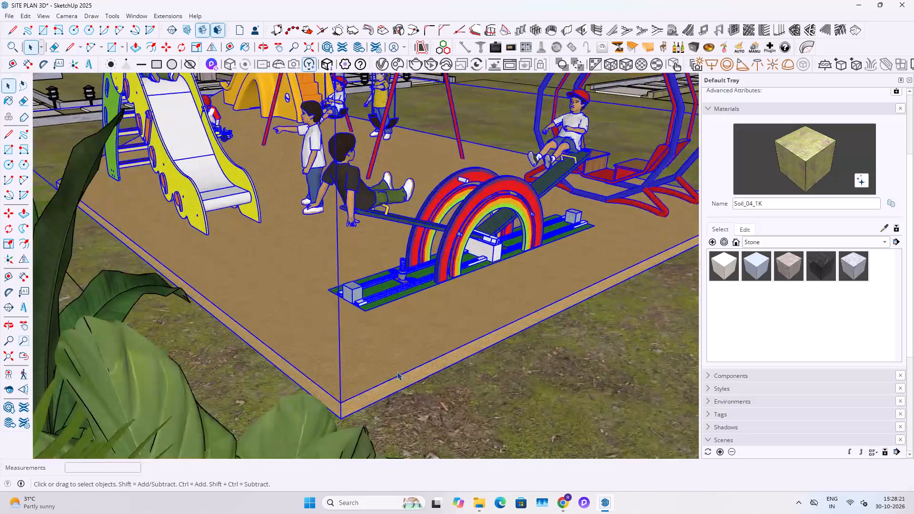
{"action": "scroll", "coordinate": [397, 372], "scroll_direction": "up", "scroll_amount": 4}
{"action": "middle_click_drag", "start_coordinate": [396, 369], "coordinate": [226, 241]}
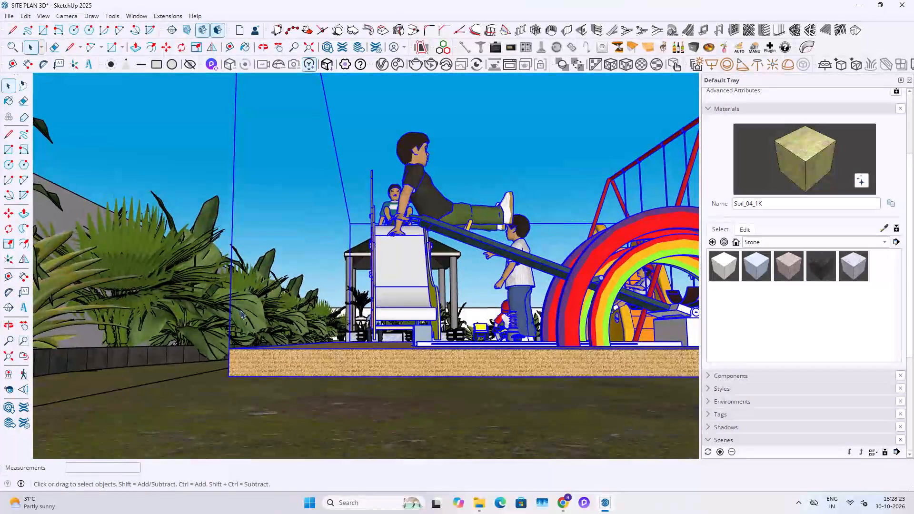
{"action": "key", "text": "m"}
{"action": "left_click", "coordinate": [230, 377]}
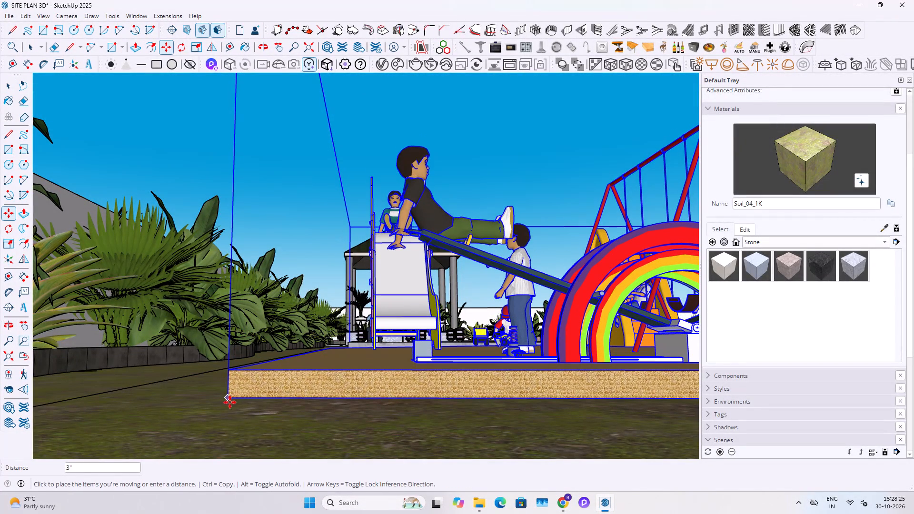
{"action": "left_click", "coordinate": [232, 398]}
{"action": "key", "text": "space"}
Examine the playground equipment and how its sand base sits on the lawn beside the planted boundary.
{"action": "scroll", "coordinate": [251, 387], "scroll_direction": "down", "scroll_amount": 4}
{"action": "middle_click_drag", "start_coordinate": [512, 316], "coordinate": [501, 324]}
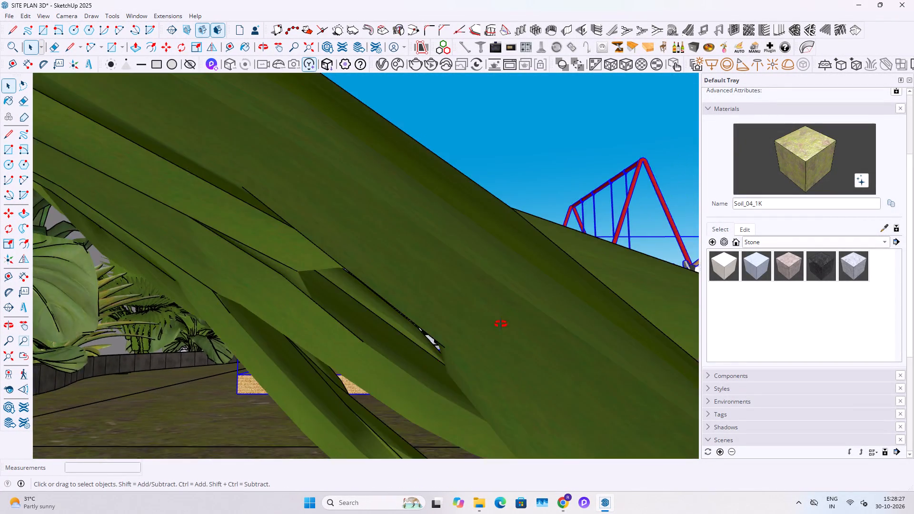
{"action": "middle_click_drag", "start_coordinate": [501, 324], "coordinate": [390, 383]}
{"action": "scroll", "coordinate": [390, 377], "scroll_direction": "up", "scroll_amount": 1}
{"action": "scroll", "coordinate": [390, 364], "scroll_direction": "down", "scroll_amount": 20}
{"action": "scroll", "coordinate": [390, 364], "scroll_direction": "down", "scroll_amount": 3}
{"action": "middle_click_drag", "start_coordinate": [682, 138], "coordinate": [622, 165], "text": "shift"}
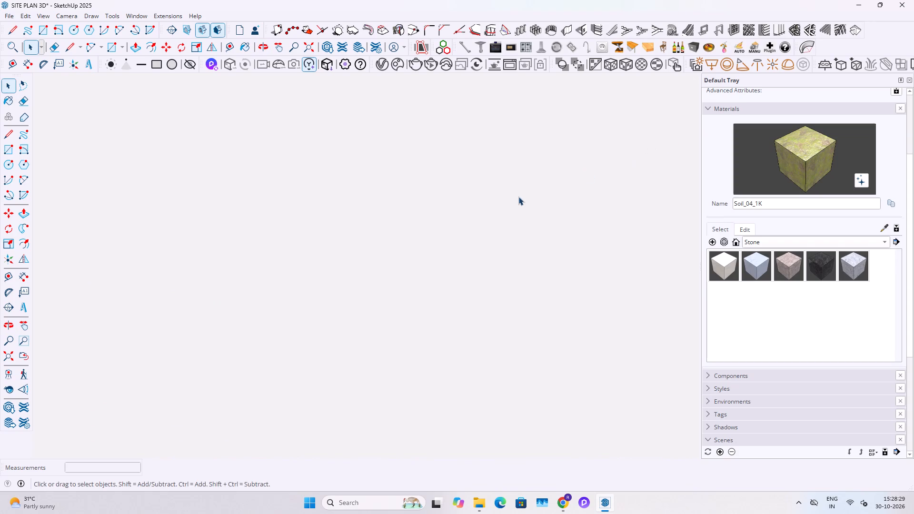
{"action": "scroll", "coordinate": [517, 197], "scroll_direction": "up", "scroll_amount": 5}
{"action": "scroll", "coordinate": [267, 185], "scroll_direction": "down", "scroll_amount": 1}
{"action": "scroll", "coordinate": [271, 192], "scroll_direction": "up", "scroll_amount": 20}
{"action": "scroll", "coordinate": [271, 192], "scroll_direction": "up", "scroll_amount": 10}
{"action": "scroll", "coordinate": [276, 190], "scroll_direction": "up", "scroll_amount": 20}
{"action": "scroll", "coordinate": [276, 190], "scroll_direction": "up", "scroll_amount": 20}
{"action": "scroll", "coordinate": [276, 190], "scroll_direction": "up", "scroll_amount": 3}
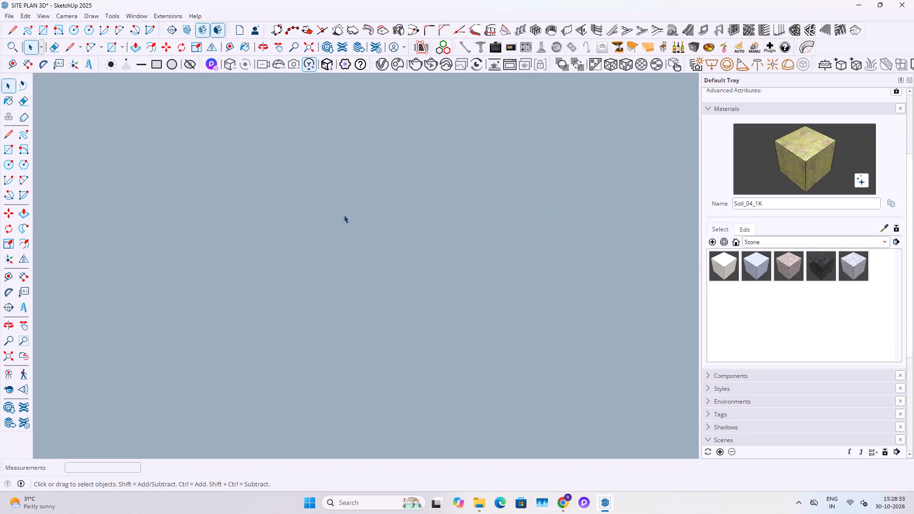
{"action": "scroll", "coordinate": [344, 215], "scroll_direction": "up", "scroll_amount": 20}
{"action": "scroll", "coordinate": [344, 215], "scroll_direction": "up", "scroll_amount": 20}
{"action": "scroll", "coordinate": [344, 215], "scroll_direction": "up", "scroll_amount": 2}
{"action": "scroll", "coordinate": [358, 215], "scroll_direction": "up", "scroll_amount": 20}
{"action": "scroll", "coordinate": [358, 215], "scroll_direction": "up", "scroll_amount": 20}
{"action": "scroll", "coordinate": [358, 215], "scroll_direction": "up", "scroll_amount": 2}
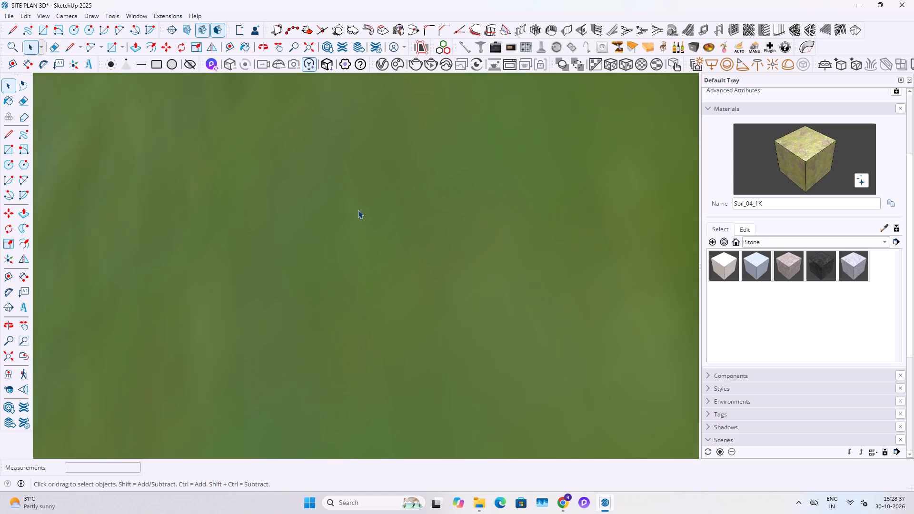
{"action": "scroll", "coordinate": [358, 210], "scroll_direction": "up", "scroll_amount": 12}
{"action": "scroll", "coordinate": [436, 226], "scroll_direction": "up", "scroll_amount": 5}
{"action": "middle_click_drag", "start_coordinate": [445, 230], "coordinate": [262, 268]}
{"action": "scroll", "coordinate": [268, 256], "scroll_direction": "down", "scroll_amount": 4}
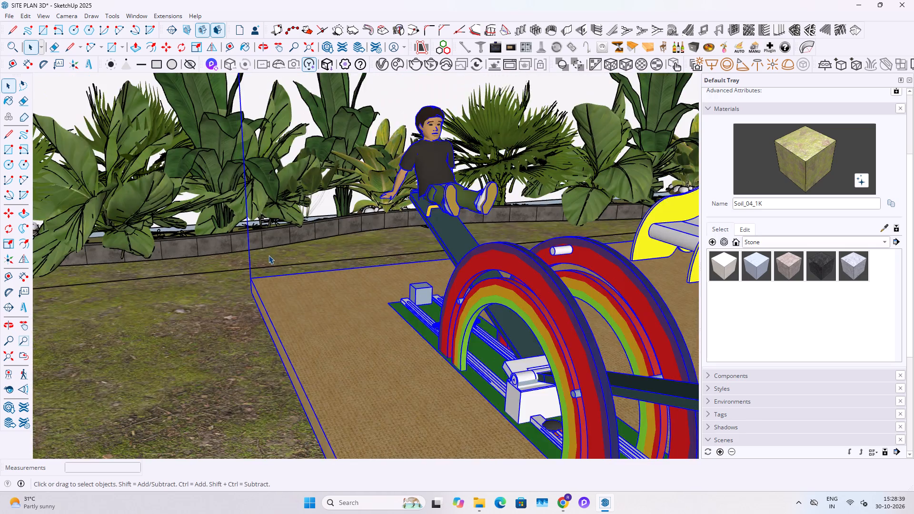
{"action": "scroll", "coordinate": [268, 255], "scroll_direction": "down", "scroll_amount": 7}
{"action": "middle_click_drag", "start_coordinate": [371, 261], "coordinate": [257, 302]}
{"action": "scroll", "coordinate": [269, 276], "scroll_direction": "down", "scroll_amount": 6}
{"action": "left_click", "coordinate": [311, 308]}
{"action": "middle_click_drag", "start_coordinate": [315, 293], "coordinate": [358, 267]}
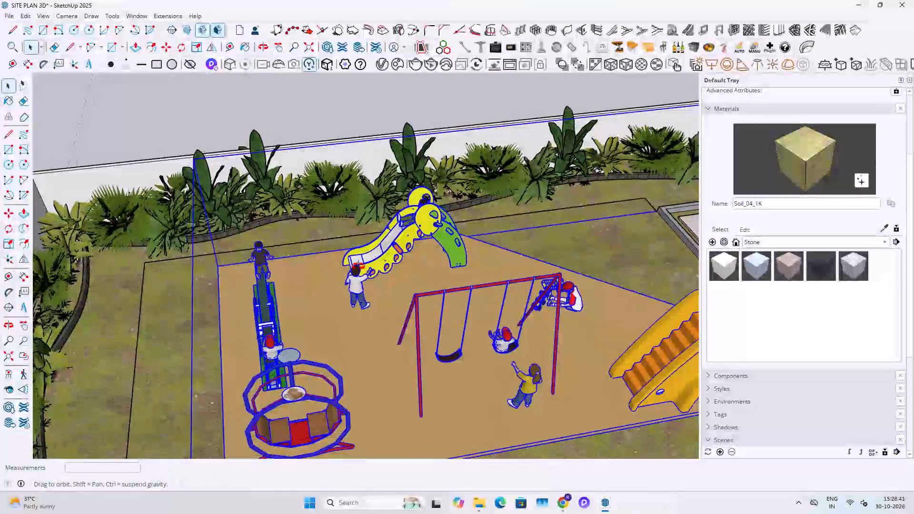
{"action": "middle_click_drag", "start_coordinate": [358, 267], "coordinate": [479, 227]}
{"action": "left_click", "coordinate": [217, 96]}
{"action": "scroll", "coordinate": [354, 274], "scroll_direction": "up", "scroll_amount": 12}
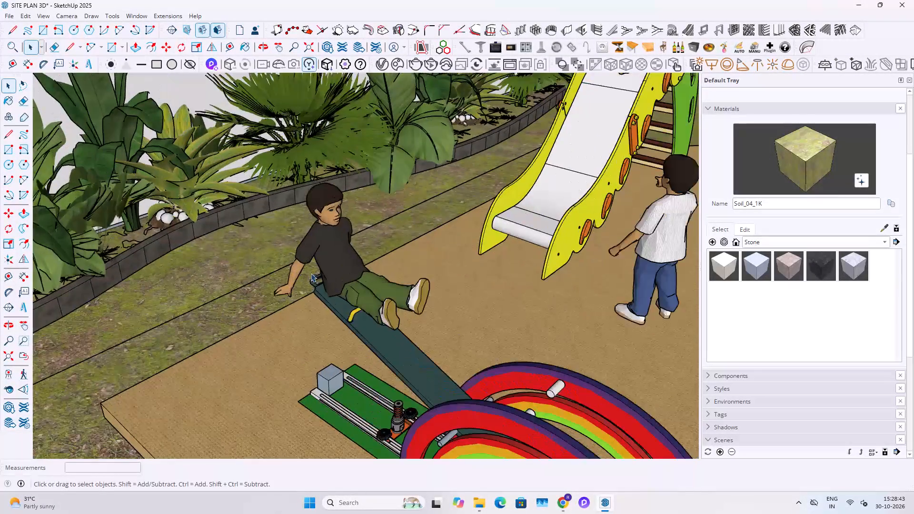
{"action": "scroll", "coordinate": [311, 273], "scroll_direction": "up", "scroll_amount": 6}
{"action": "middle_click_drag", "start_coordinate": [364, 305], "coordinate": [560, 315]}
{"action": "scroll", "coordinate": [553, 322], "scroll_direction": "down", "scroll_amount": 1}
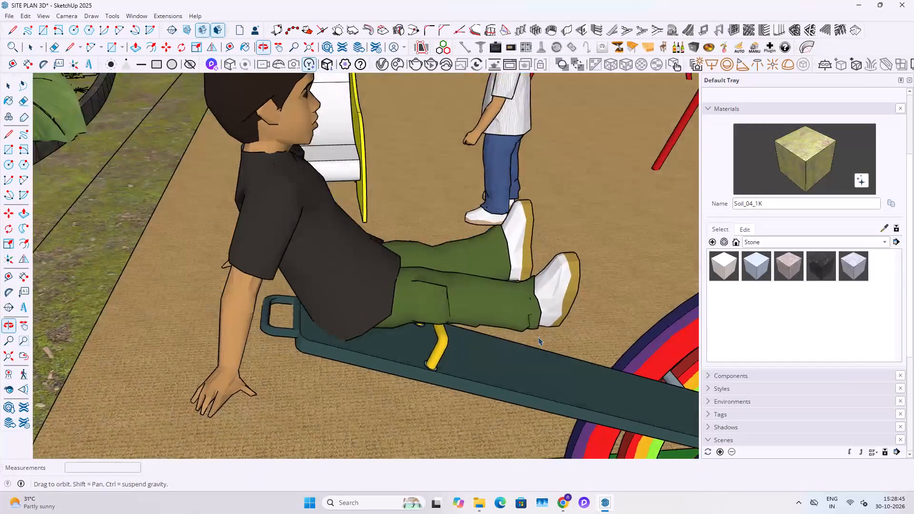
{"action": "scroll", "coordinate": [432, 376], "scroll_direction": "down", "scroll_amount": 16}
{"action": "middle_click_drag", "start_coordinate": [405, 349], "coordinate": [349, 405]}
{"action": "scroll", "coordinate": [366, 325], "scroll_direction": "down", "scroll_amount": 6}
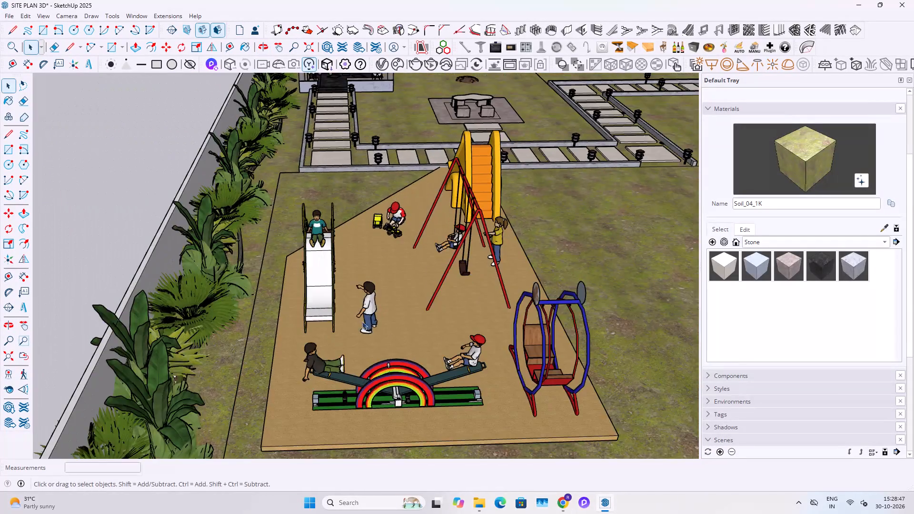
{"action": "middle_click_drag", "start_coordinate": [355, 286], "coordinate": [481, 354]}
{"action": "scroll", "coordinate": [314, 272], "scroll_direction": "down", "scroll_amount": 5}
{"action": "middle_click_drag", "start_coordinate": [459, 306], "coordinate": [385, 269], "text": "shift"}
{"action": "scroll", "coordinate": [399, 265], "scroll_direction": "down", "scroll_amount": 3}
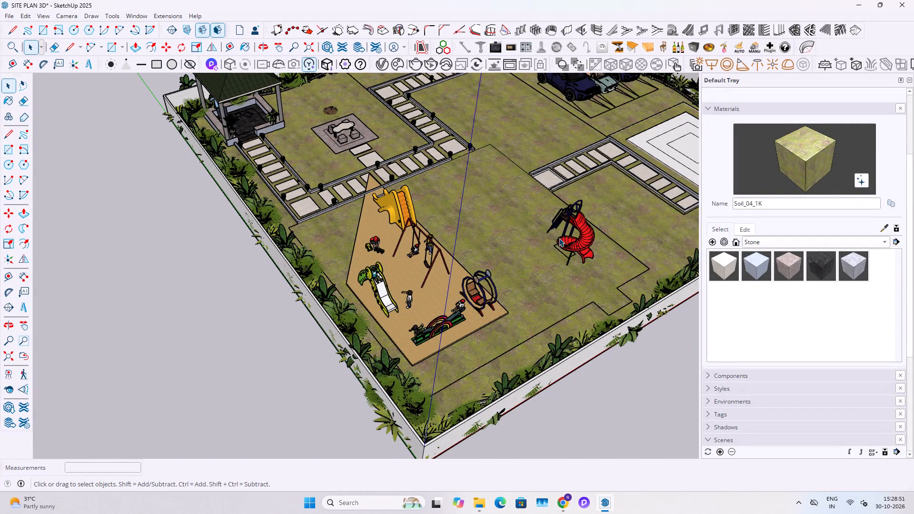
Shift the playground model about 4' 6" across the lawn within the outlined former slab area.
{"action": "left_click", "coordinate": [458, 275]}
{"action": "key", "text": "m"}
{"action": "left_click", "coordinate": [477, 213]}
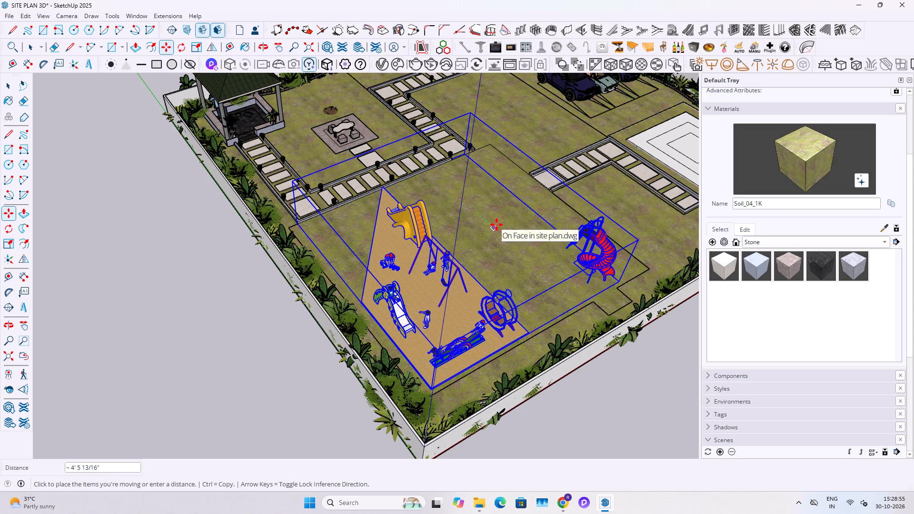
{"action": "left_click", "coordinate": [497, 225]}
{"action": "key", "text": "space"}
Open the playground component and Push/Pull the sand base's long side face about 23' outward, past the red spiral slide.
{"action": "scroll", "coordinate": [483, 320], "scroll_direction": "up", "scroll_amount": 4}
{"action": "double_click", "coordinate": [473, 308]}
{"action": "middle_click_drag", "start_coordinate": [506, 297], "coordinate": [167, 210]}
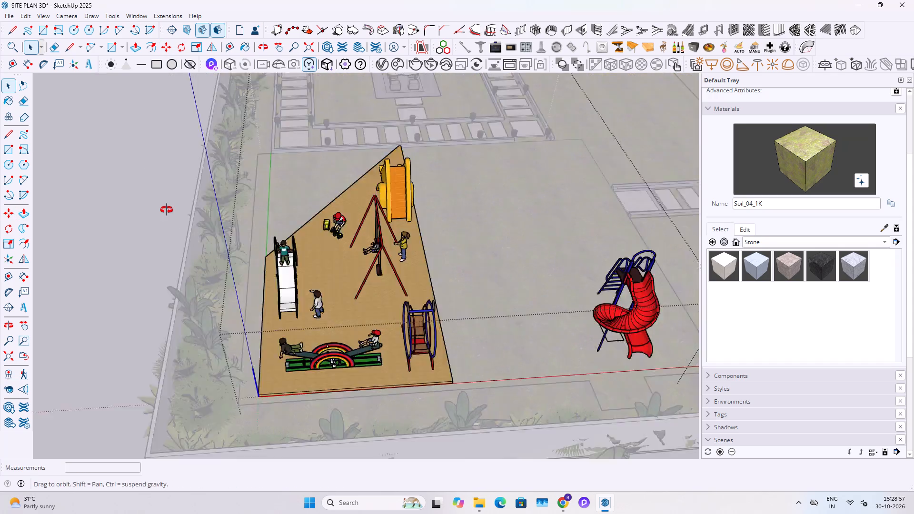
{"action": "middle_click_drag", "start_coordinate": [167, 210], "coordinate": [115, 188]}
{"action": "scroll", "coordinate": [164, 208], "scroll_direction": "up", "scroll_amount": 7}
{"action": "left_click", "coordinate": [221, 272]}
{"action": "triple_click", "coordinate": [221, 274]}
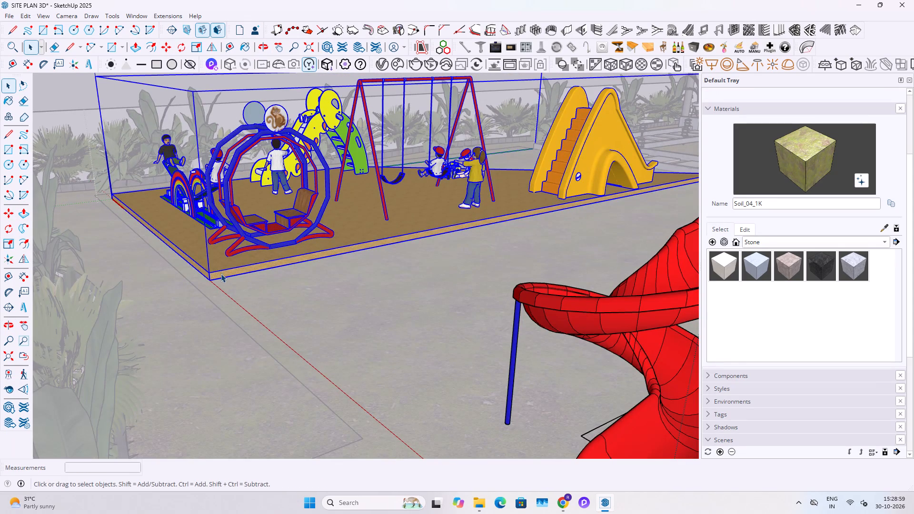
{"action": "double_click", "coordinate": [219, 275]}
{"action": "key", "text": "p"}
{"action": "left_click", "coordinate": [219, 275]}
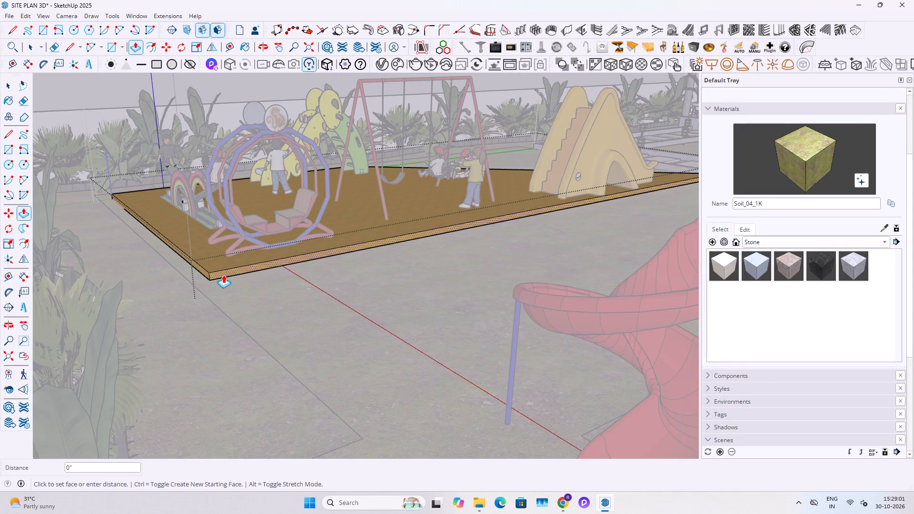
{"action": "scroll", "coordinate": [318, 325], "scroll_direction": "down", "scroll_amount": 10}
{"action": "middle_click_drag", "start_coordinate": [391, 383], "coordinate": [359, 338]}
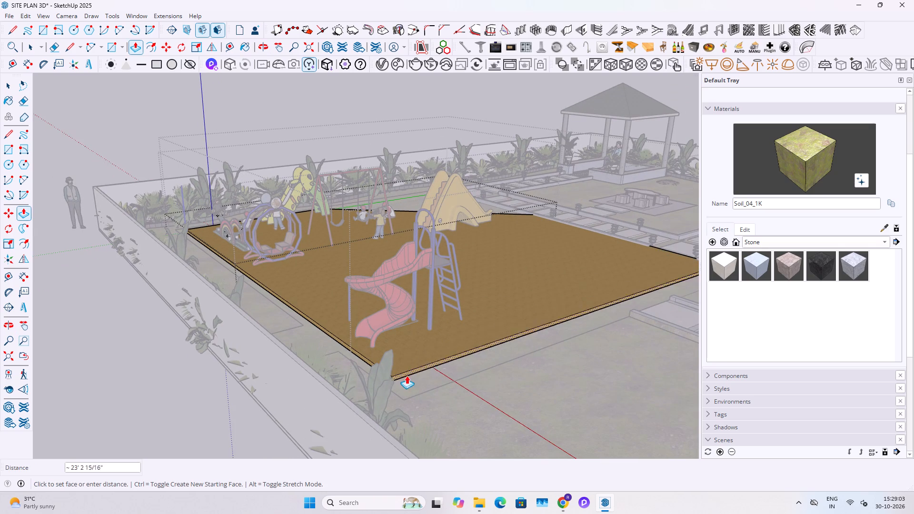
{"action": "left_click", "coordinate": [404, 398]}
{"action": "key", "text": "space"}
{"action": "scroll", "coordinate": [404, 368], "scroll_direction": "down", "scroll_amount": 5}
{"action": "key", "text": "Escape"}
{"action": "key", "text": "Escape"}
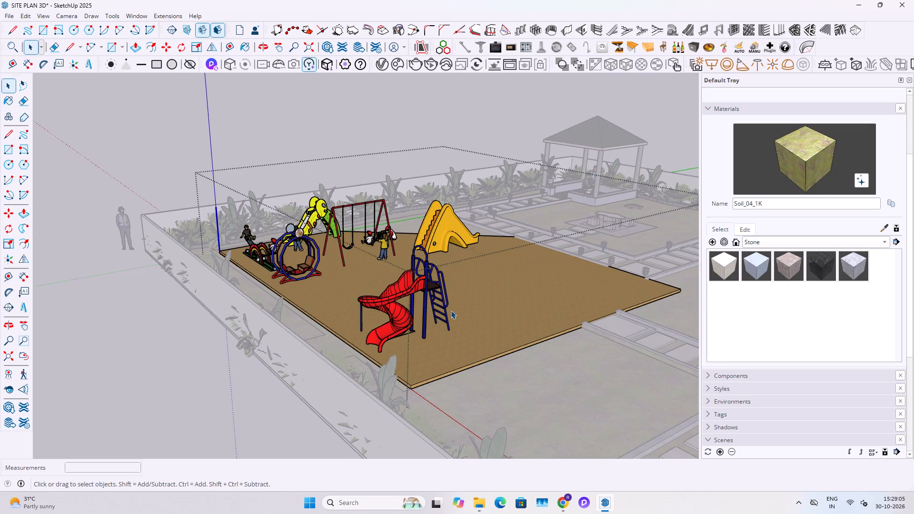
Inside the sand base group, add a guide line along its edge beside the planted boundary.
{"action": "middle_click_drag", "start_coordinate": [446, 315], "coordinate": [368, 382]}
{"action": "middle_click_drag", "start_coordinate": [423, 322], "coordinate": [151, 351]}
{"action": "scroll", "coordinate": [391, 301], "scroll_direction": "up", "scroll_amount": 8}
{"action": "middle_click_drag", "start_coordinate": [373, 310], "coordinate": [201, 303]}
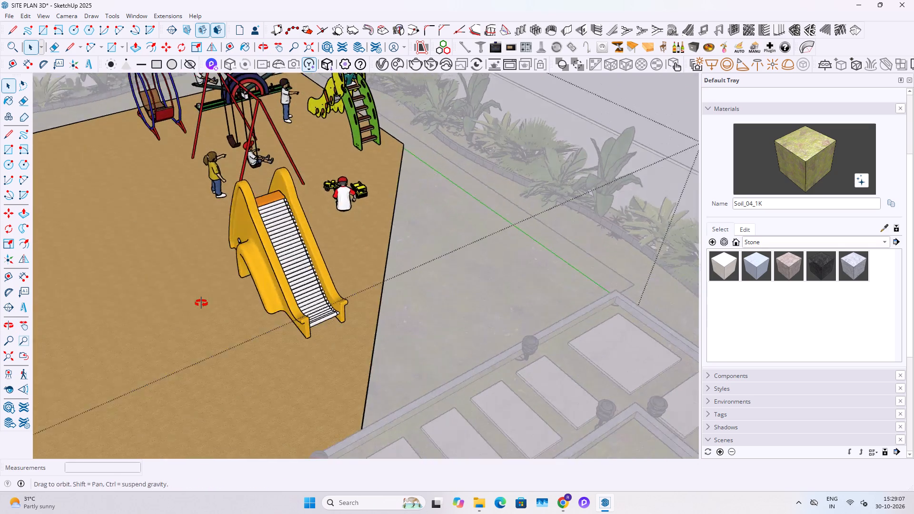
{"action": "middle_click_drag", "start_coordinate": [201, 303], "coordinate": [84, 269]}
{"action": "scroll", "coordinate": [262, 285], "scroll_direction": "up", "scroll_amount": 3}
{"action": "left_click", "coordinate": [219, 287]}
{"action": "double_click", "coordinate": [219, 287]}
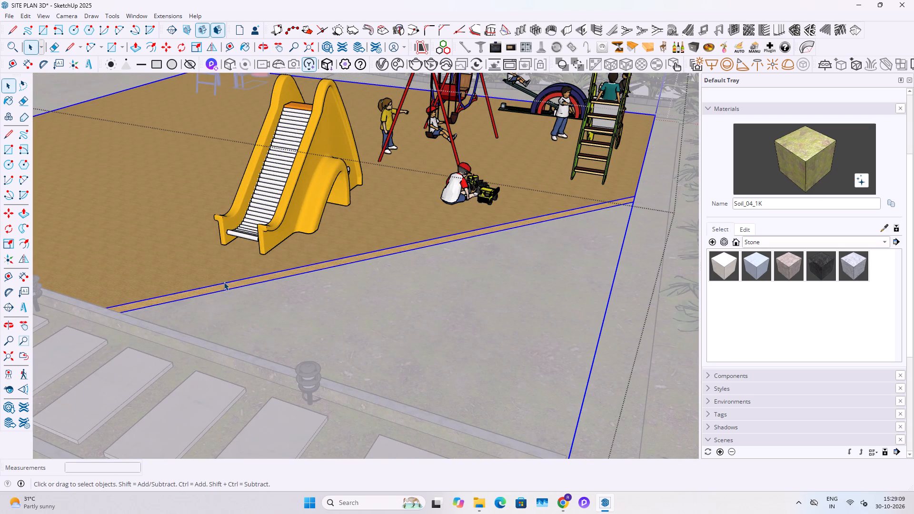
{"action": "triple_click", "coordinate": [227, 272]}
{"action": "key", "text": "y"}
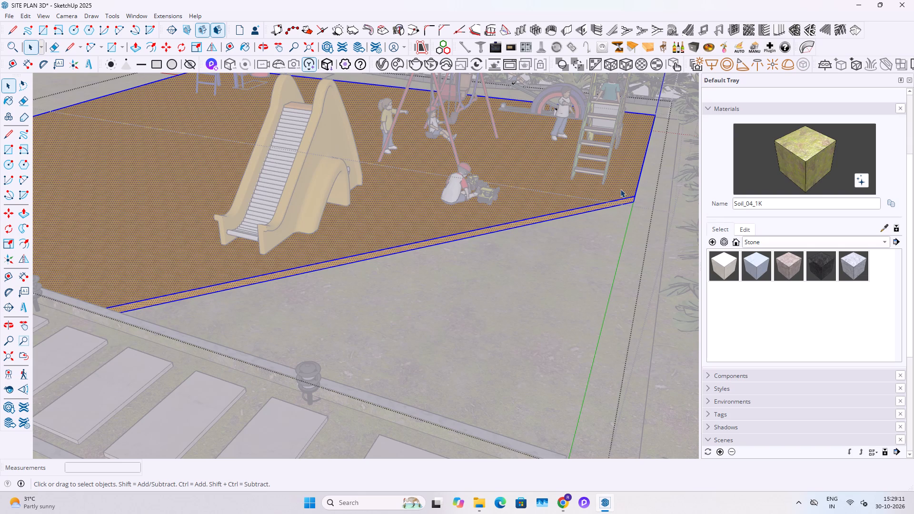
{"action": "key", "text": "t"}
{"action": "double_click", "coordinate": [642, 172]}
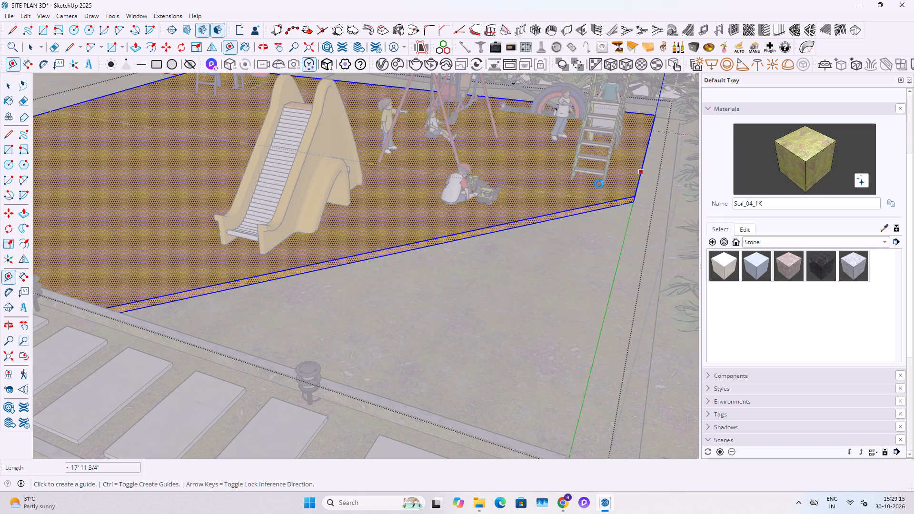
{"action": "middle_click_drag", "start_coordinate": [497, 263], "coordinate": [107, 291]}
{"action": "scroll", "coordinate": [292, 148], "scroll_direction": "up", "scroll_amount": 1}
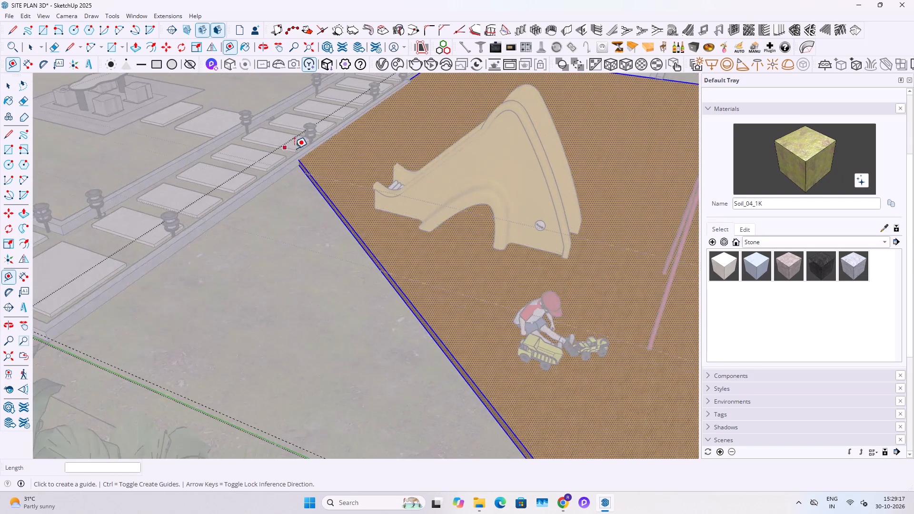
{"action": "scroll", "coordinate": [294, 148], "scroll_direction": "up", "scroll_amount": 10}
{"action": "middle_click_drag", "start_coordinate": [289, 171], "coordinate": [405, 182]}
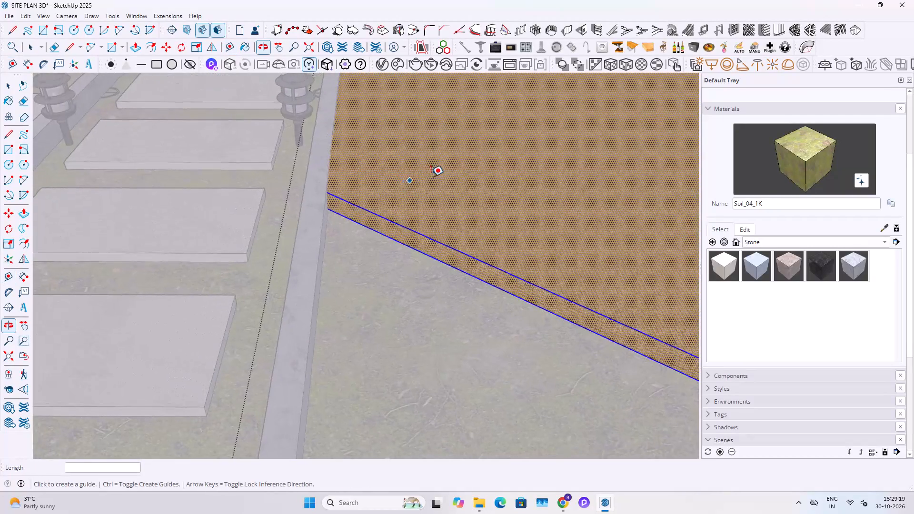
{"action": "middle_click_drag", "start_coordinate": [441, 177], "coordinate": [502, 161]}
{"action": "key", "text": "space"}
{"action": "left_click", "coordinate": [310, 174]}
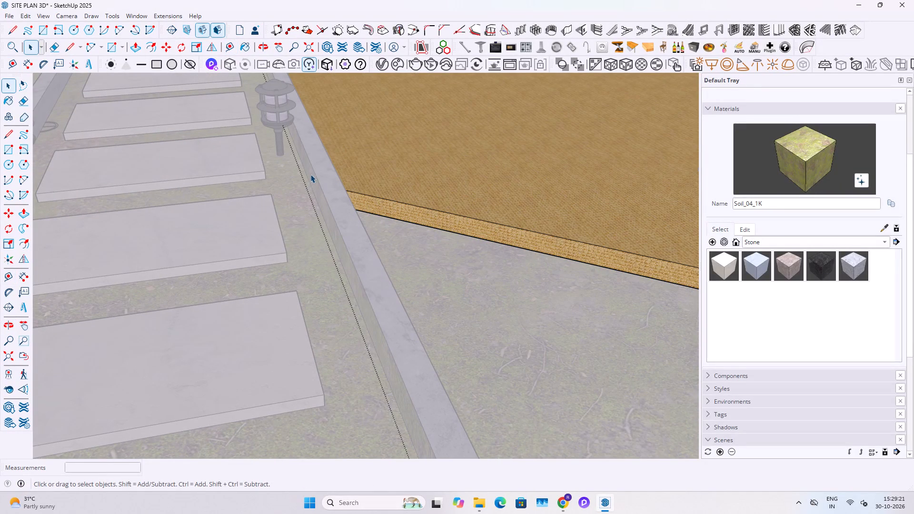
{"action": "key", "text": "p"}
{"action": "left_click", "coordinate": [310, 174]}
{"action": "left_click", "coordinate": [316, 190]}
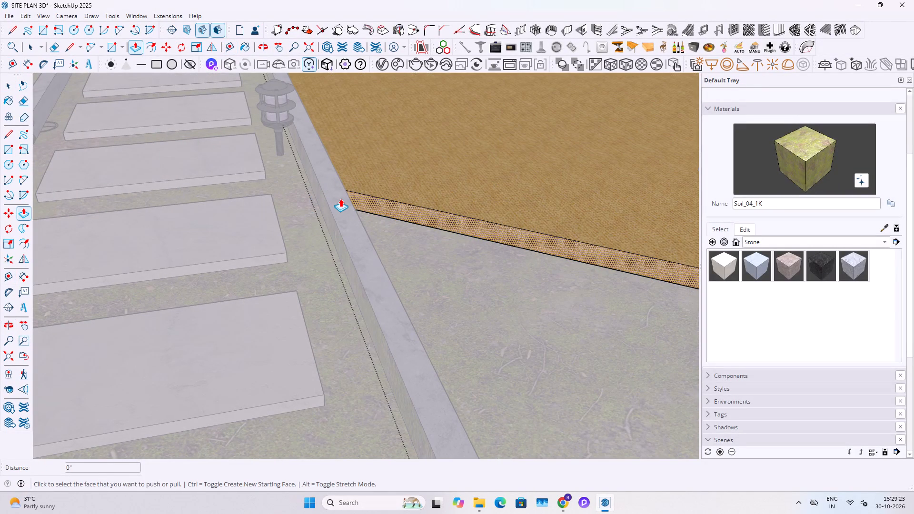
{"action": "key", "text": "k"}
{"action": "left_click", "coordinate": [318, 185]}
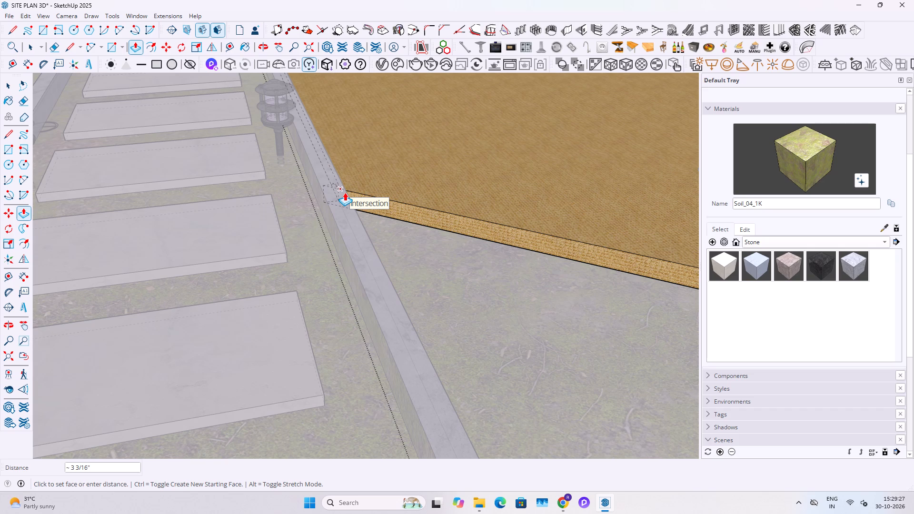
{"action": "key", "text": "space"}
Leave the playground group and hide the kerbed stepping-stone path component that overlaps the sand base's corner.
{"action": "key", "text": "Escape"}
{"action": "key", "text": "Escape"}
{"action": "key", "text": "Escape"}
{"action": "right_click", "coordinate": [346, 218]}
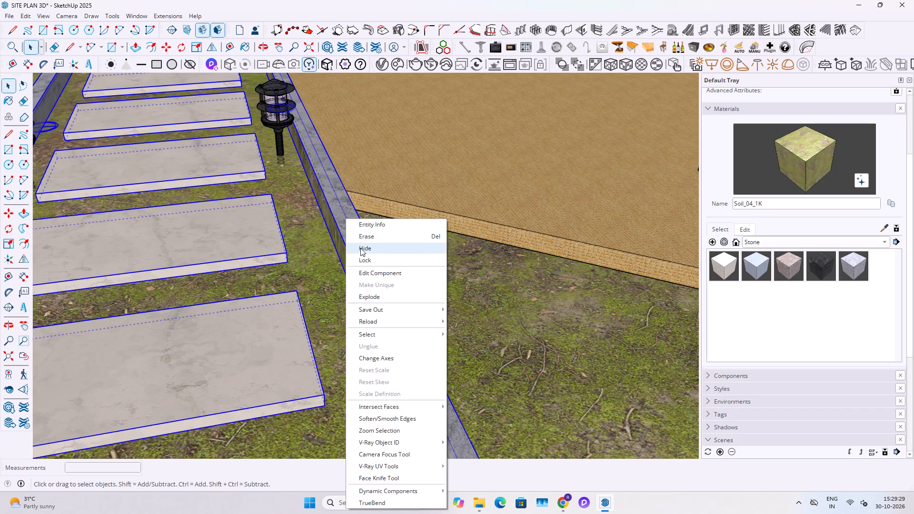
{"action": "left_click", "coordinate": [361, 251]}
Reopen the sand base group and add a guide line along its edge facing the hidden path.
{"action": "key", "text": "k"}
{"action": "double_click", "coordinate": [359, 172]}
{"action": "middle_click_drag", "start_coordinate": [357, 171], "coordinate": [503, 297]}
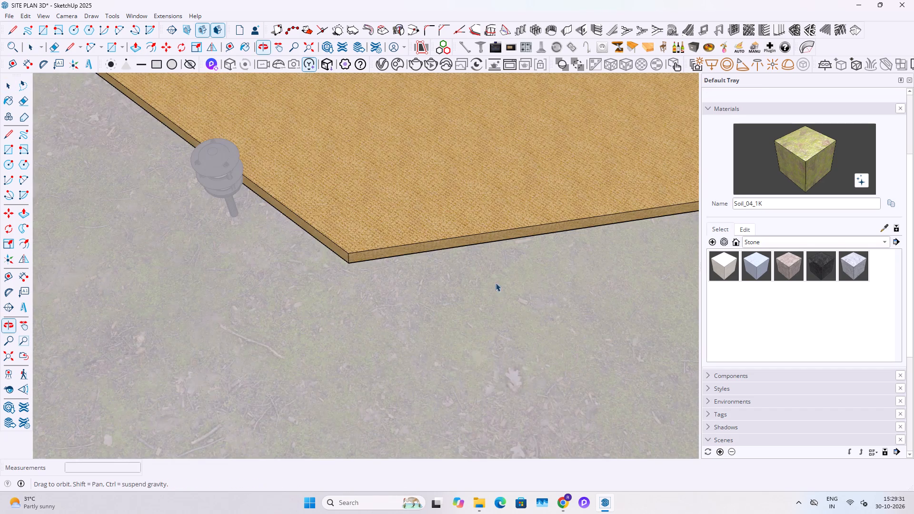
{"action": "left_click", "coordinate": [353, 194]}
{"action": "scroll", "coordinate": [347, 195], "scroll_direction": "down", "scroll_amount": 2}
{"action": "double_click", "coordinate": [346, 194]}
{"action": "left_click", "coordinate": [345, 189]}
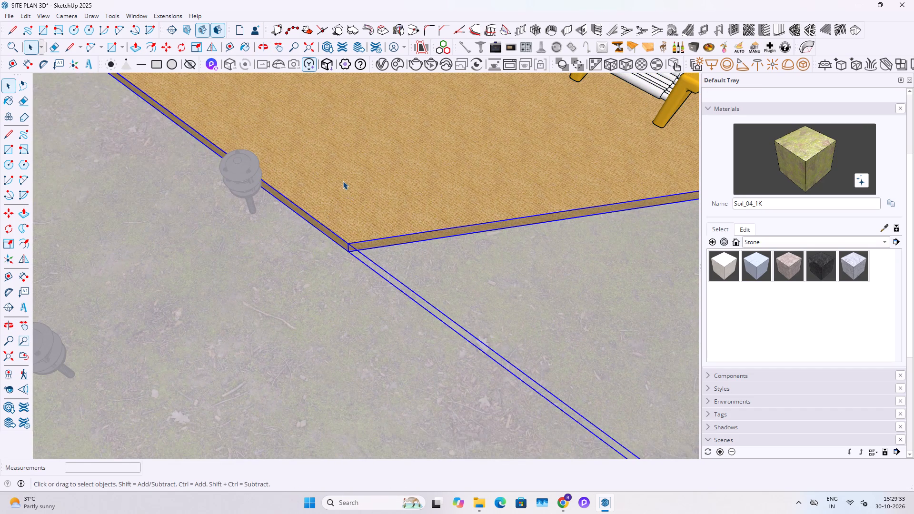
{"action": "double_click", "coordinate": [343, 181]}
{"action": "key", "text": "t"}
{"action": "double_click", "coordinate": [324, 221]}
{"action": "key", "text": "space"}
{"action": "scroll", "coordinate": [324, 220], "scroll_direction": "down", "scroll_amount": 5}
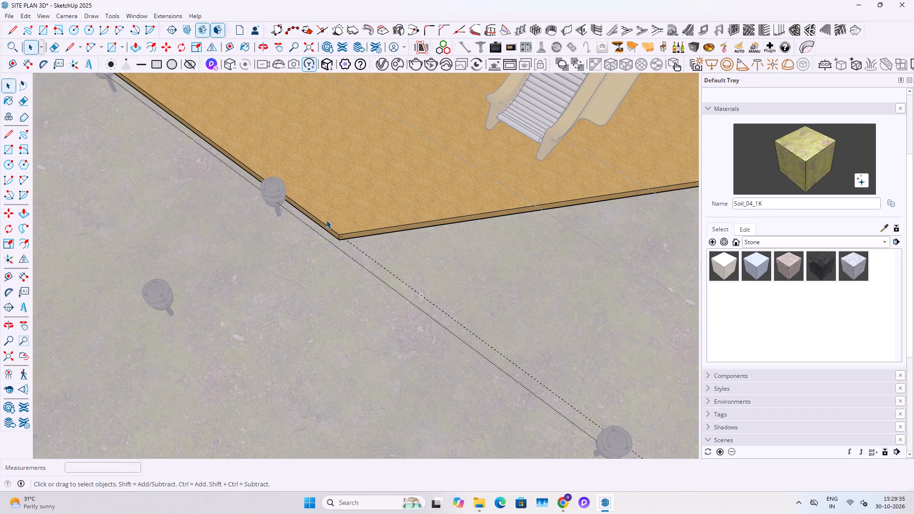
Draw lines along the two guides, meeting at their intersection, to fill the triangular gap at the sand base's cut-off corner.
{"action": "key", "text": "l"}
{"action": "left_click", "coordinate": [340, 233]}
{"action": "scroll", "coordinate": [385, 271], "scroll_direction": "down", "scroll_amount": 15}
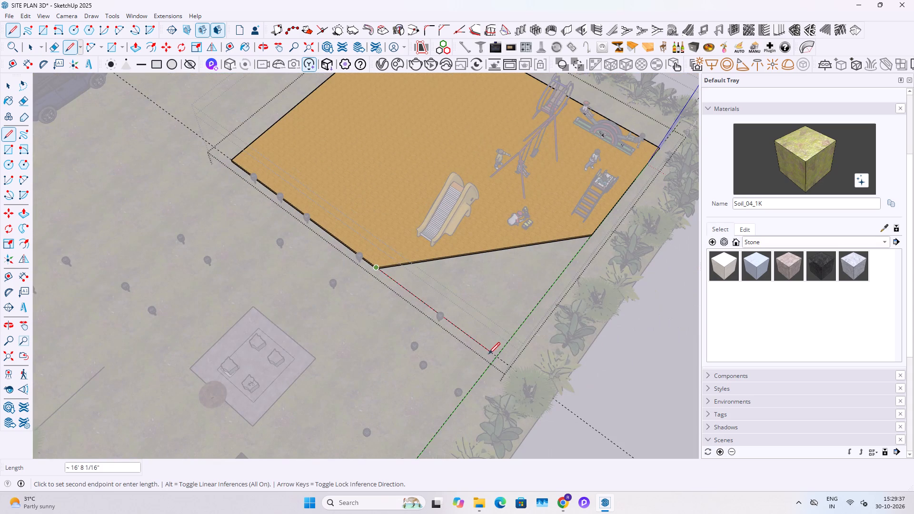
{"action": "left_click", "coordinate": [498, 358]}
{"action": "left_click", "coordinate": [591, 233]}
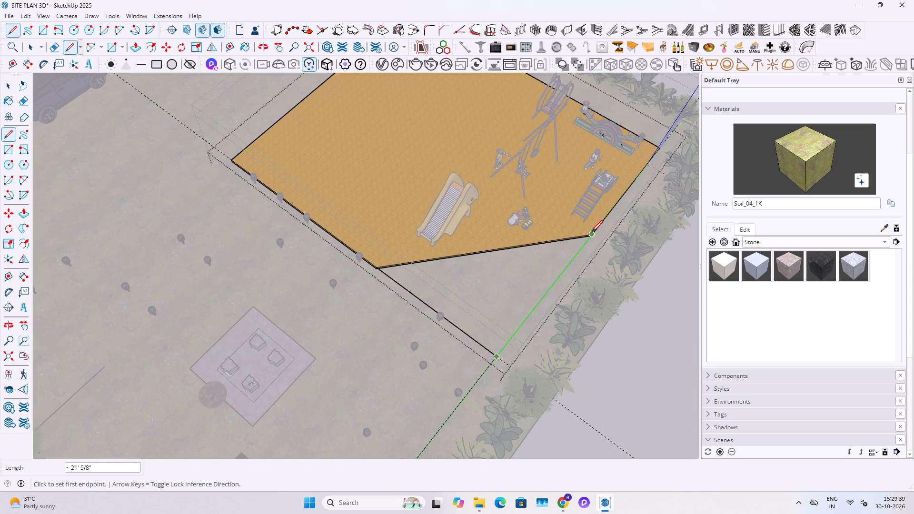
Copy the new triangular face 3 15/16" straight down to the sand base's lower edge.
{"action": "scroll", "coordinate": [545, 286], "scroll_direction": "up", "scroll_amount": 11}
{"action": "key", "text": "space"}
{"action": "middle_click_drag", "start_coordinate": [334, 275], "coordinate": [492, 158]}
{"action": "middle_click_drag", "start_coordinate": [254, 300], "coordinate": [399, 259]}
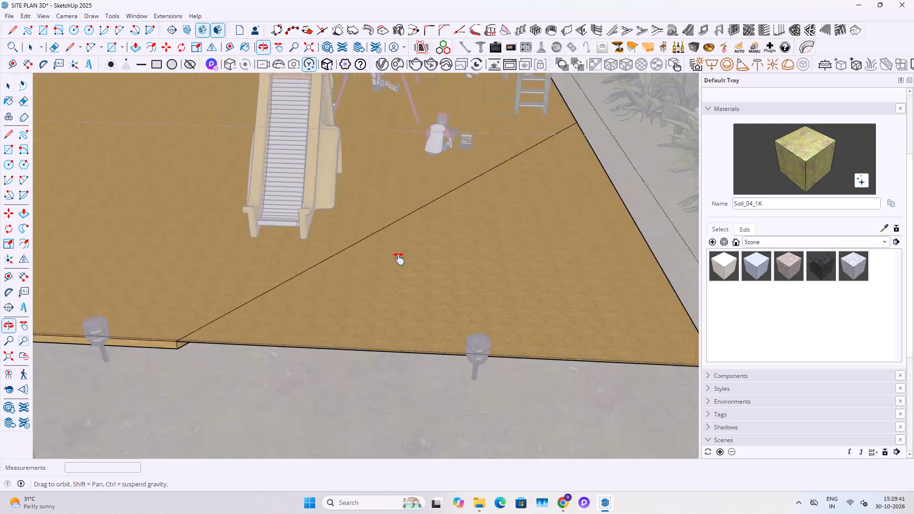
{"action": "middle_click_drag", "start_coordinate": [399, 259], "coordinate": [425, 237]}
{"action": "double_click", "coordinate": [393, 260]}
{"action": "scroll", "coordinate": [299, 290], "scroll_direction": "up", "scroll_amount": 3}
{"action": "key", "text": "m"}
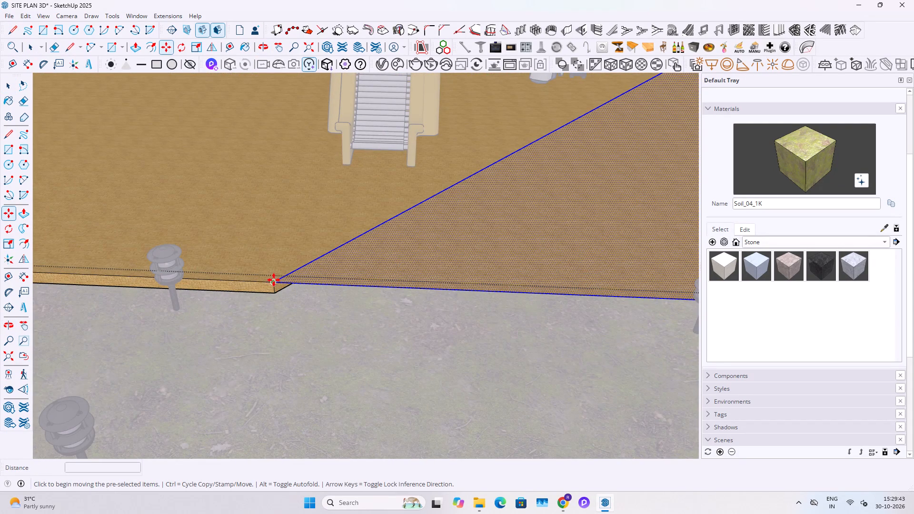
{"action": "left_click", "coordinate": [274, 280]}
{"action": "left_click", "coordinate": [273, 289]}
{"action": "key", "text": "space"}
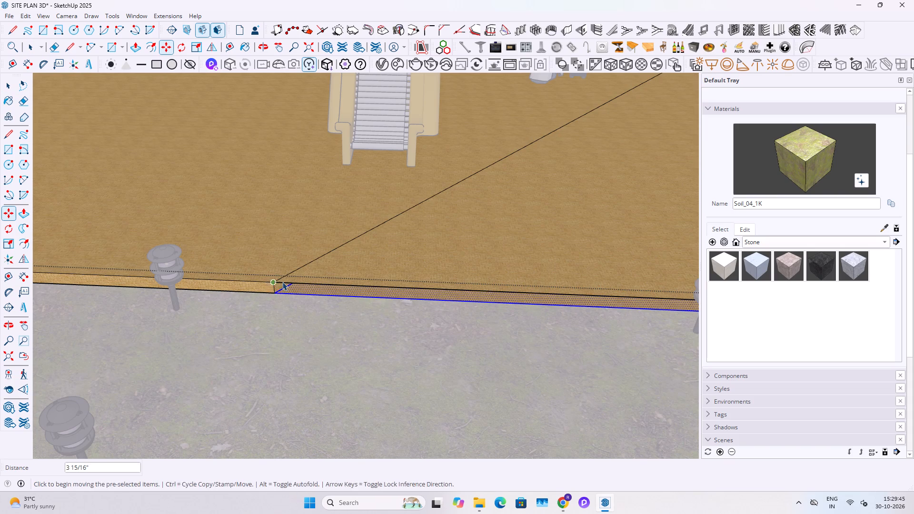
Draw a 3 15/16" vertical edge at the sand base's former corner, where the triangular extension begins.
{"action": "scroll", "coordinate": [282, 282], "scroll_direction": "up", "scroll_amount": 6}
{"action": "key", "text": "l"}
{"action": "left_click", "coordinate": [269, 283]}
{"action": "left_click", "coordinate": [269, 300]}
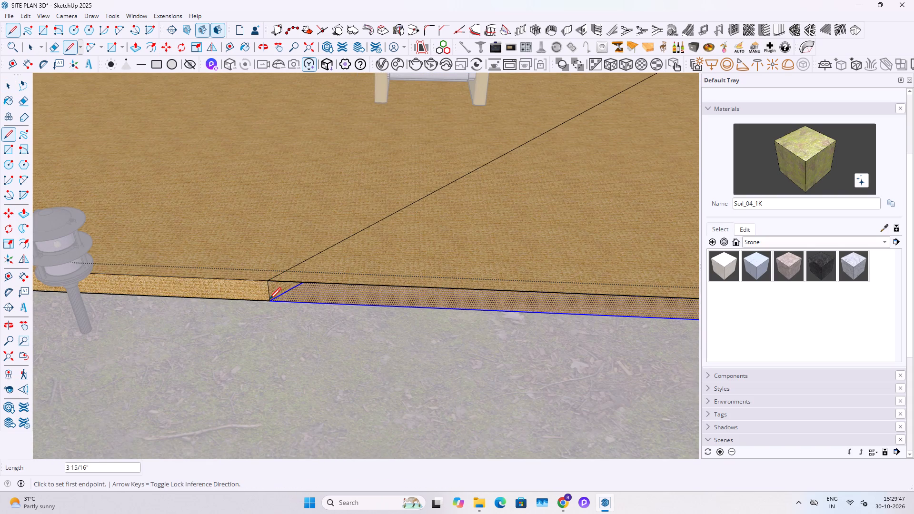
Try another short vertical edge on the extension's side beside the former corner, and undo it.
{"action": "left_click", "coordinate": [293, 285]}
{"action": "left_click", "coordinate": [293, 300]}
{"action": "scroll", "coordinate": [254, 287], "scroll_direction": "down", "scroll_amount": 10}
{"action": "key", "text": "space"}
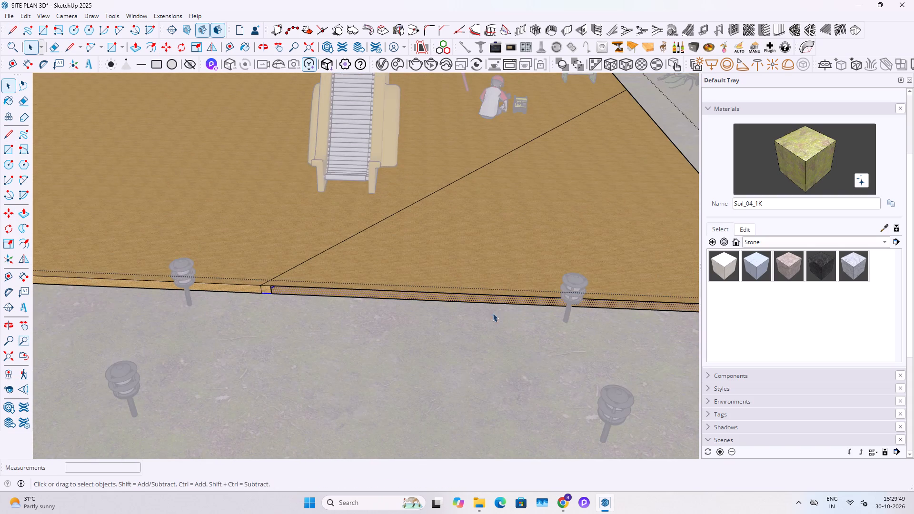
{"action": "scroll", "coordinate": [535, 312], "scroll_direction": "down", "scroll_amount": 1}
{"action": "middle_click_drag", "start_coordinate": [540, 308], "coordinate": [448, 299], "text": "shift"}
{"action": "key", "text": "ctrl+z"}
Draw a 3 15/16" vertical edge at the extension's outer corner near the planted boundary to close its sides.
{"action": "middle_click_drag", "start_coordinate": [521, 297], "coordinate": [274, 314], "text": "shift"}
{"action": "scroll", "coordinate": [438, 306], "scroll_direction": "up", "scroll_amount": 4}
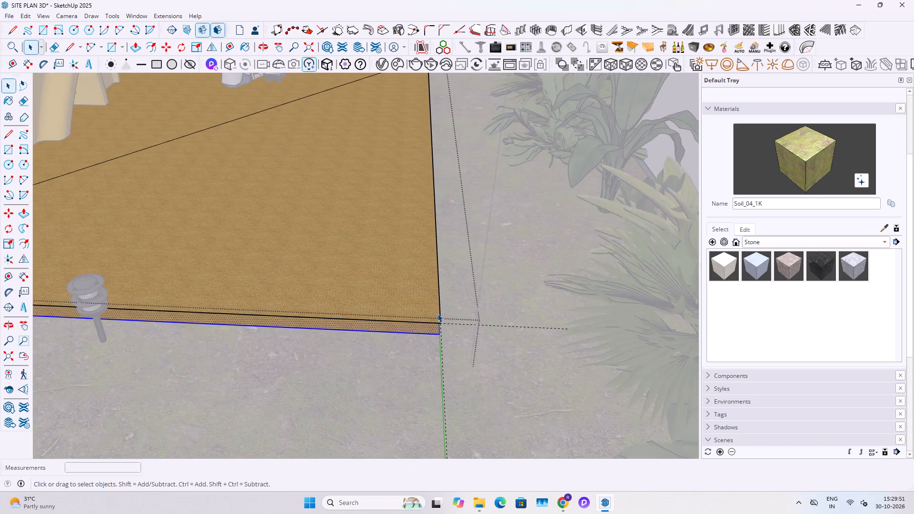
{"action": "scroll", "coordinate": [437, 314], "scroll_direction": "up", "scroll_amount": 4}
{"action": "middle_click_drag", "start_coordinate": [426, 325], "coordinate": [367, 296]}
{"action": "key", "text": "l"}
{"action": "left_click", "coordinate": [409, 314]}
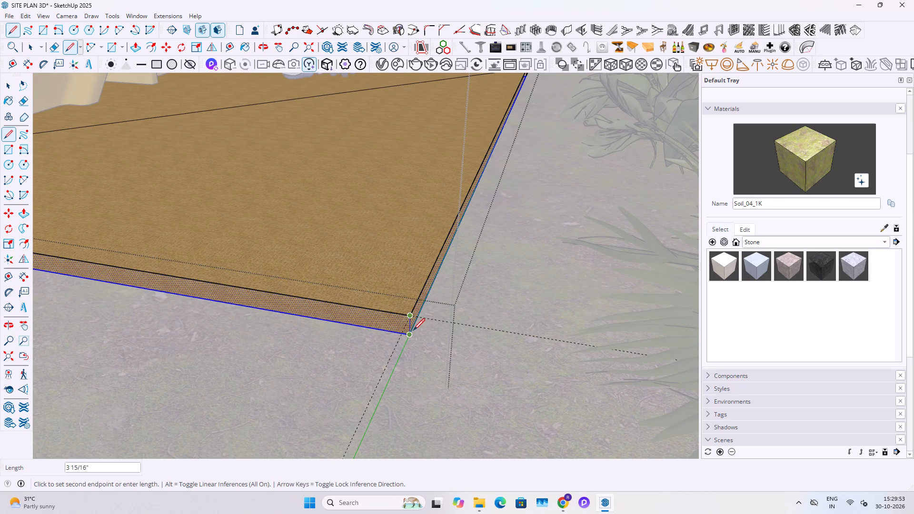
{"action": "left_click", "coordinate": [412, 332]}
{"action": "key", "text": "space"}
Erase the diagonal seam across the sand base's top and the short vertical seam on its side face.
{"action": "scroll", "coordinate": [403, 288], "scroll_direction": "down", "scroll_amount": 6}
{"action": "key", "text": "e"}
{"action": "left_click_drag", "start_coordinate": [174, 177], "coordinate": [182, 171]}
{"action": "scroll", "coordinate": [230, 191], "scroll_direction": "down", "scroll_amount": 5}
{"action": "middle_click_drag", "start_coordinate": [190, 227], "coordinate": [436, 282], "text": "shift"}
{"action": "scroll", "coordinate": [267, 264], "scroll_direction": "up", "scroll_amount": 10}
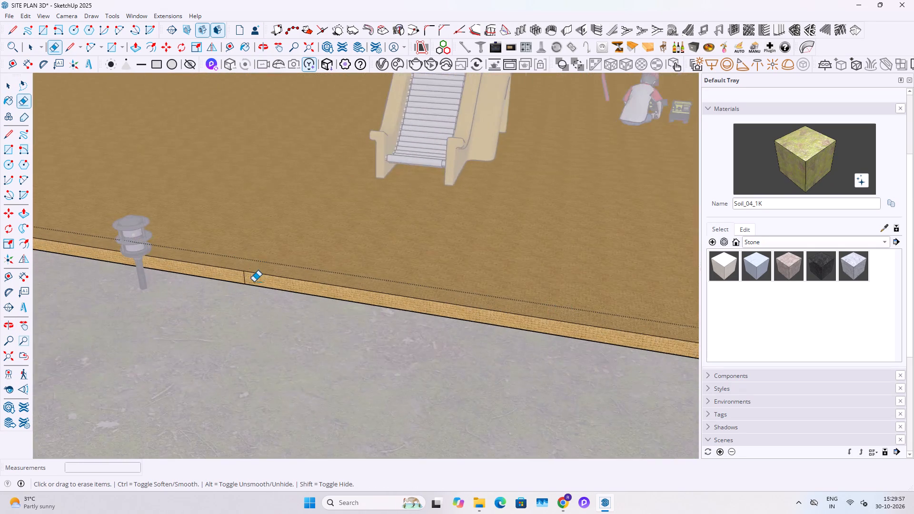
{"action": "scroll", "coordinate": [254, 282], "scroll_direction": "up", "scroll_amount": 1}
{"action": "left_click", "coordinate": [241, 277]}
{"action": "middle_click_drag", "start_coordinate": [303, 284], "coordinate": [268, 97]}
{"action": "middle_click_drag", "start_coordinate": [348, 227], "coordinate": [345, 356]}
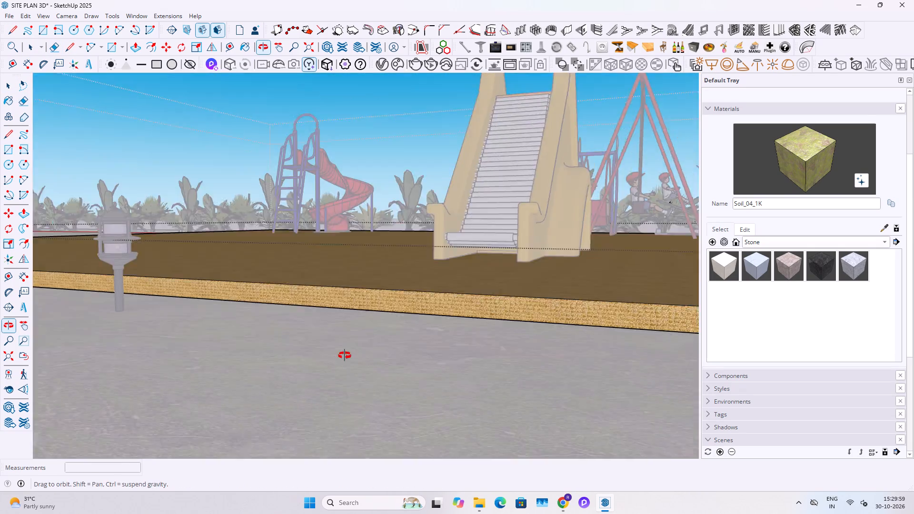
{"action": "middle_click_drag", "start_coordinate": [345, 356], "coordinate": [338, 368]}
Leave the sand base and playground groups and unhide the kerbed stepping-stone path.
{"action": "key", "text": "space"}
{"action": "key", "text": "Escape"}
{"action": "key", "text": "Escape"}
{"action": "double_click", "coordinate": [300, 307]}
{"action": "left_click", "coordinate": [288, 301]}
{"action": "key", "text": "Escape"}
{"action": "key", "text": "Escape"}
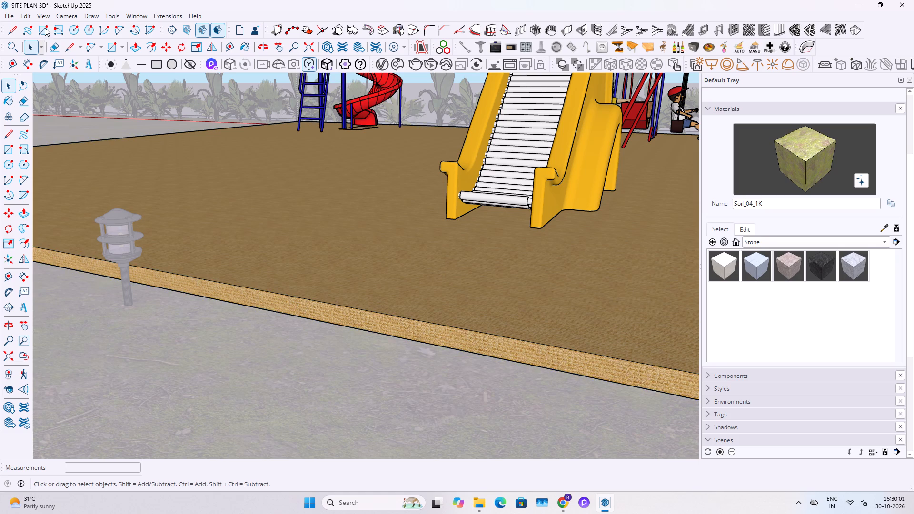
{"action": "left_click", "coordinate": [27, 13]}
{"action": "left_click", "coordinate": [49, 169]}
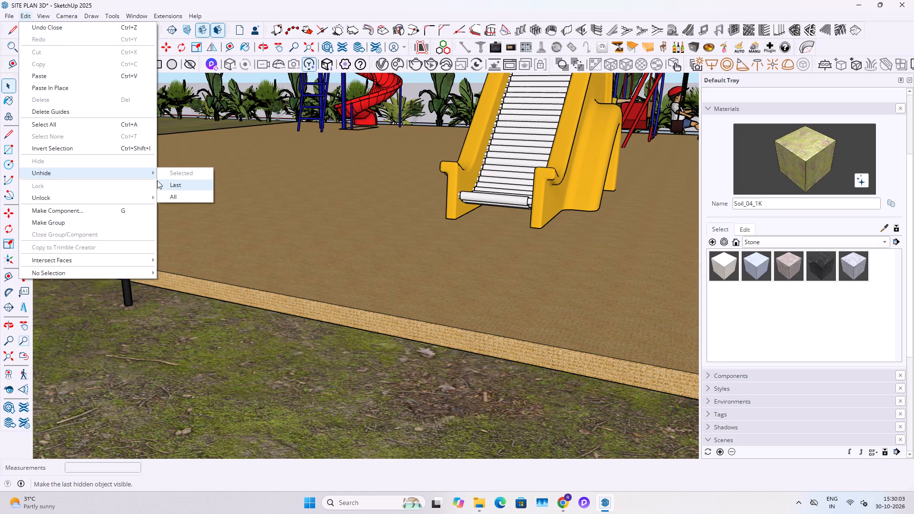
{"action": "left_click", "coordinate": [157, 180]}
{"action": "double_click", "coordinate": [266, 219]}
{"action": "middle_click_drag", "start_coordinate": [259, 249], "coordinate": [8, 304]}
{"action": "key", "text": "space"}
{"action": "key", "text": "Escape"}
{"action": "scroll", "coordinate": [212, 427], "scroll_direction": "down", "scroll_amount": 5}
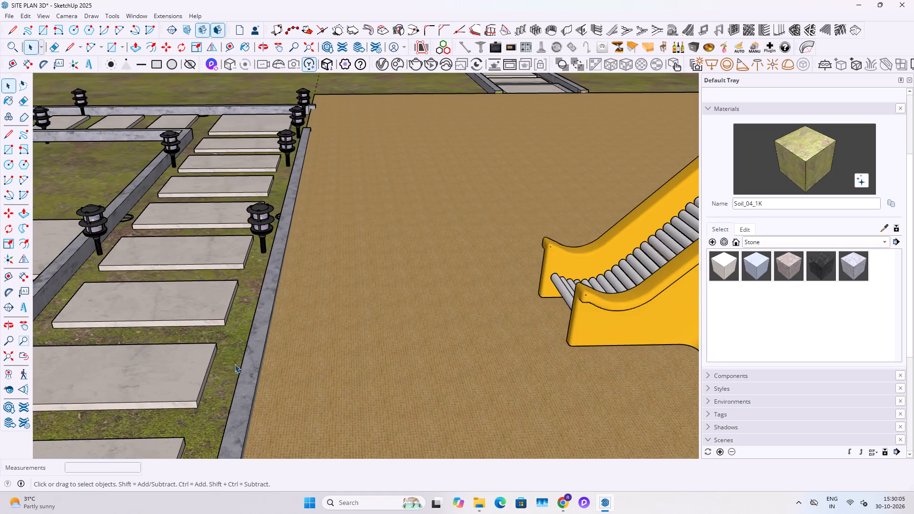
{"action": "scroll", "coordinate": [235, 364], "scroll_direction": "down", "scroll_amount": 20}
{"action": "scroll", "coordinate": [235, 364], "scroll_direction": "down", "scroll_amount": 5}
{"action": "key", "text": "Escape"}
Open the playground component and the group nested inside it to reach the individual play equipment.
{"action": "middle_click_drag", "start_coordinate": [410, 331], "coordinate": [515, 373]}
{"action": "scroll", "coordinate": [404, 389], "scroll_direction": "up", "scroll_amount": 1}
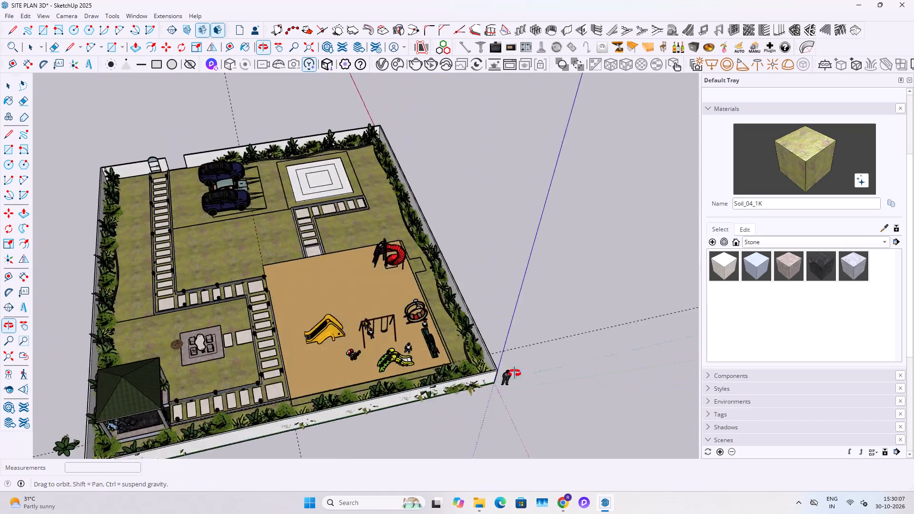
{"action": "middle_click_drag", "start_coordinate": [515, 373], "coordinate": [534, 347]}
{"action": "scroll", "coordinate": [349, 331], "scroll_direction": "up", "scroll_amount": 10}
{"action": "middle_click_drag", "start_coordinate": [324, 320], "coordinate": [511, 356]}
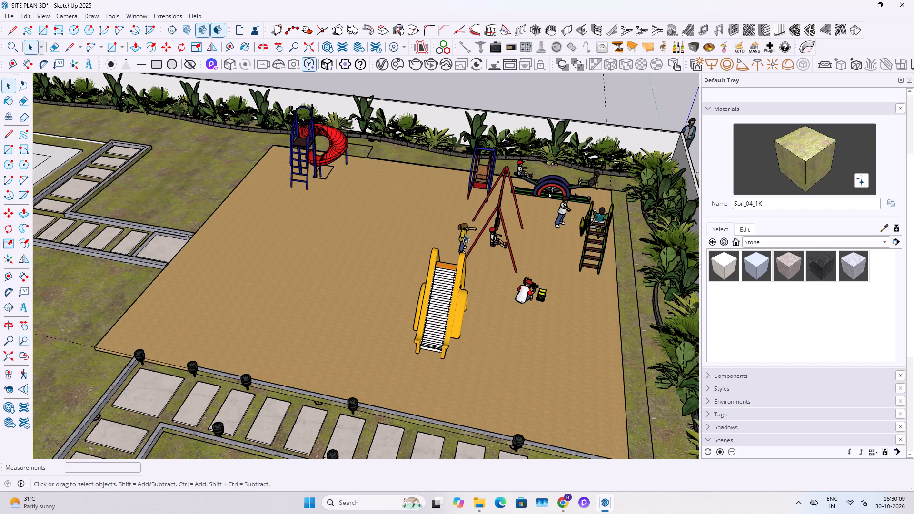
{"action": "left_click", "coordinate": [585, 209]}
{"action": "scroll", "coordinate": [573, 203], "scroll_direction": "up", "scroll_amount": 4}
{"action": "middle_click_drag", "start_coordinate": [612, 142], "coordinate": [641, 103]}
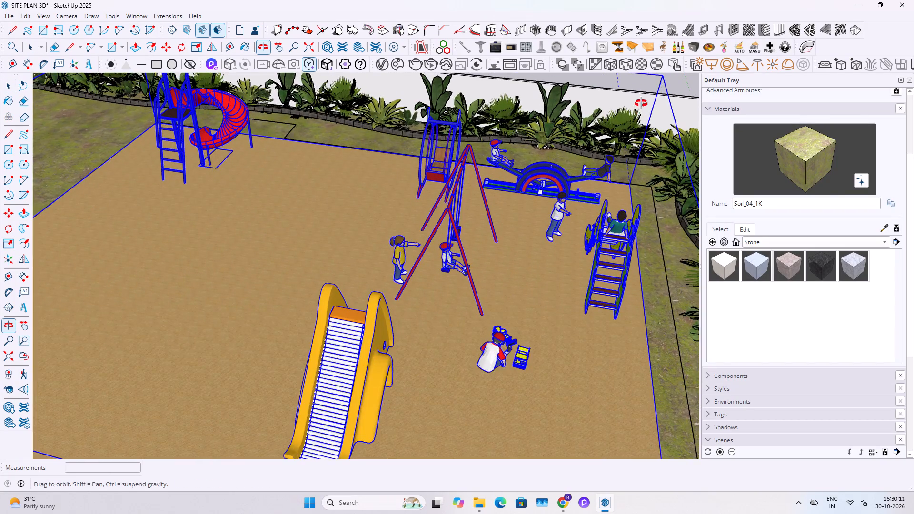
{"action": "middle_click_drag", "start_coordinate": [641, 103], "coordinate": [649, 130]}
{"action": "double_click", "coordinate": [628, 211]}
{"action": "left_click", "coordinate": [628, 197]}
{"action": "scroll", "coordinate": [616, 200], "scroll_direction": "down", "scroll_amount": 5}
{"action": "double_click", "coordinate": [614, 211]}
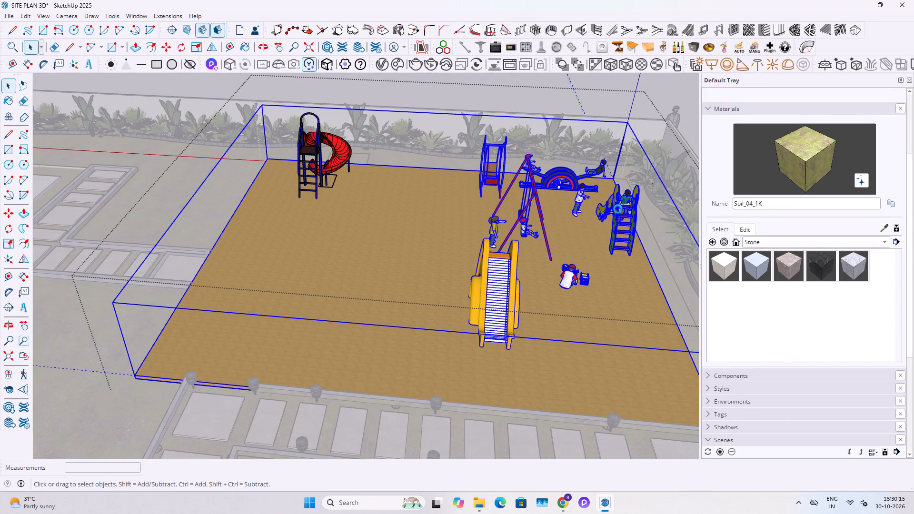
{"action": "left_click", "coordinate": [618, 209]}
{"action": "left_click", "coordinate": [618, 209]}
{"action": "key", "text": "Escape"}
{"action": "left_click", "coordinate": [621, 212]}
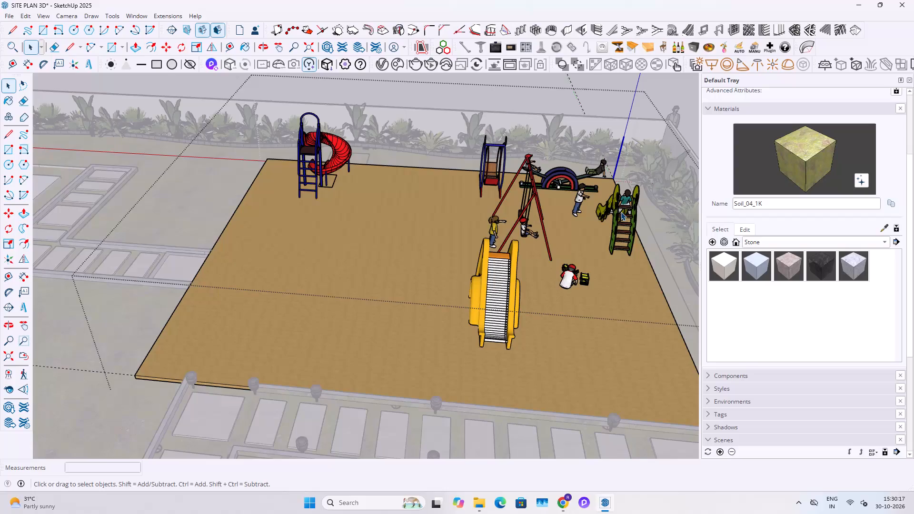
{"action": "double_click", "coordinate": [621, 212]}
Copy the green slide with its seated child across the sand to the empty end of the base.
{"action": "left_click_drag", "start_coordinate": [643, 188], "coordinate": [602, 255]}
{"action": "middle_click_drag", "start_coordinate": [624, 231], "coordinate": [625, 249]}
{"action": "left_click", "coordinate": [601, 272], "text": "shift"}
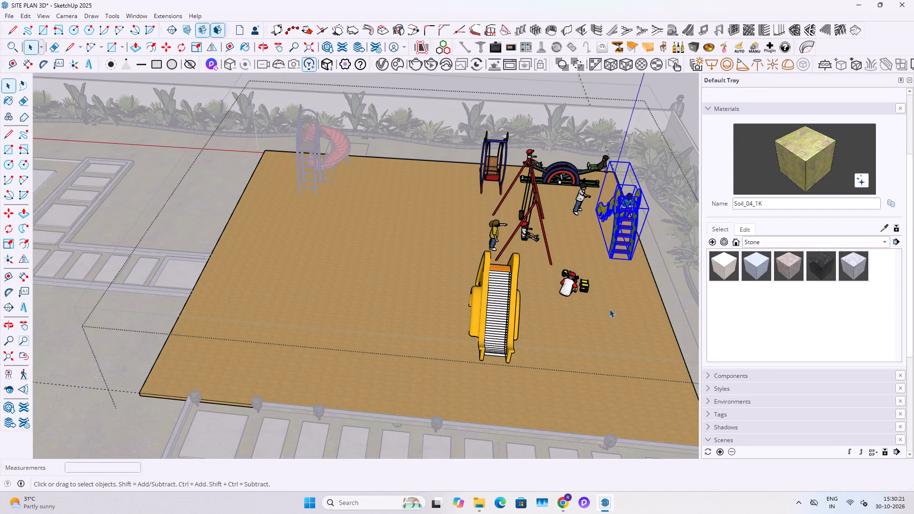
{"action": "key", "text": "m"}
{"action": "left_click", "coordinate": [610, 342], "text": "ctrl"}
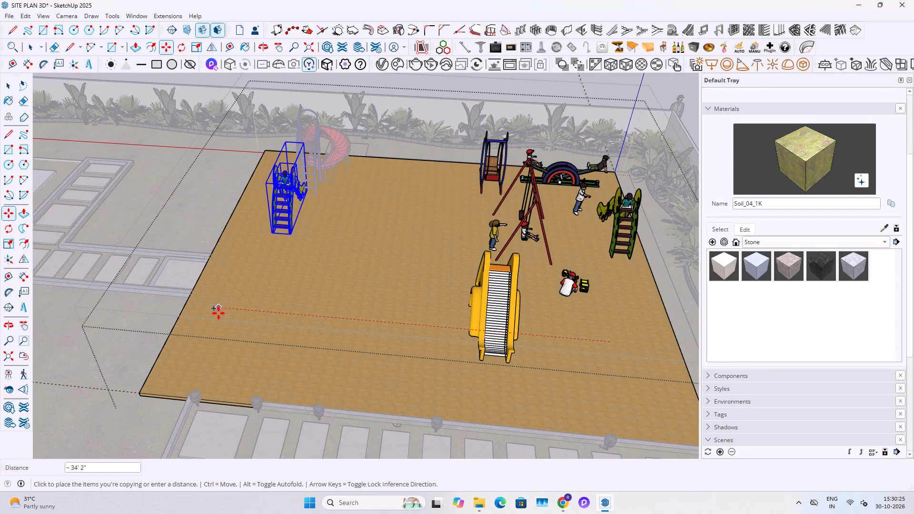
{"action": "left_click", "coordinate": [214, 364]}
{"action": "key", "text": "space"}
{"action": "key", "text": "space"}
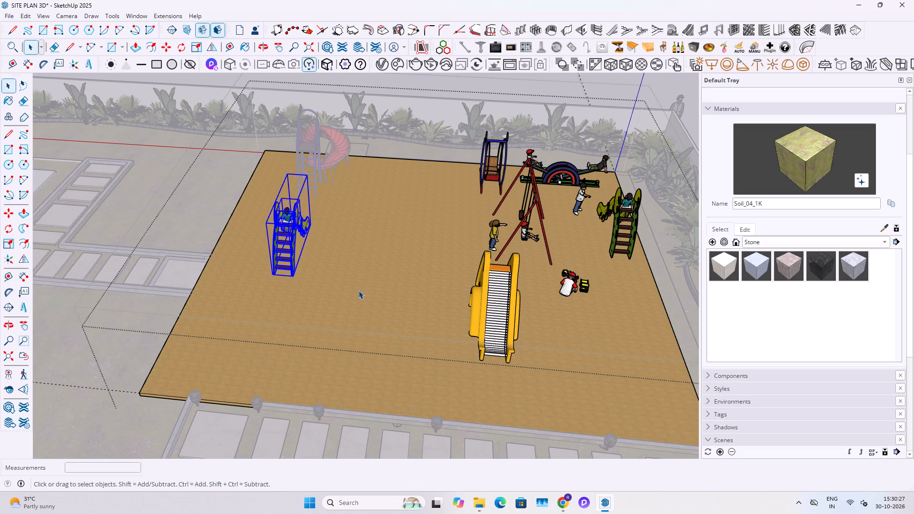
Move the copied green slide about 13' 5" toward the sand base's corner beside the stepping-stone path.
{"action": "middle_click_drag", "start_coordinate": [356, 291], "coordinate": [211, 315]}
{"action": "key", "text": "m"}
{"action": "left_click", "coordinate": [426, 232]}
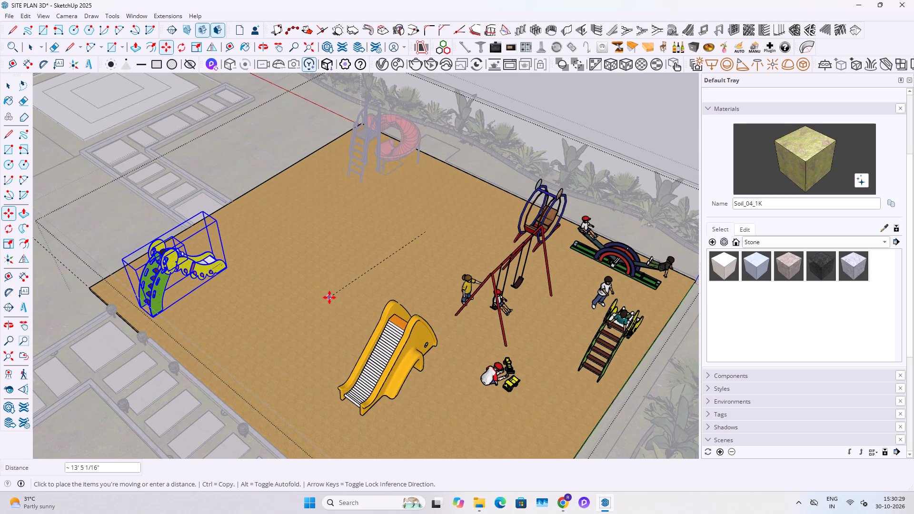
{"action": "left_click", "coordinate": [329, 298]}
{"action": "key", "text": "space"}
{"action": "key", "text": "space"}
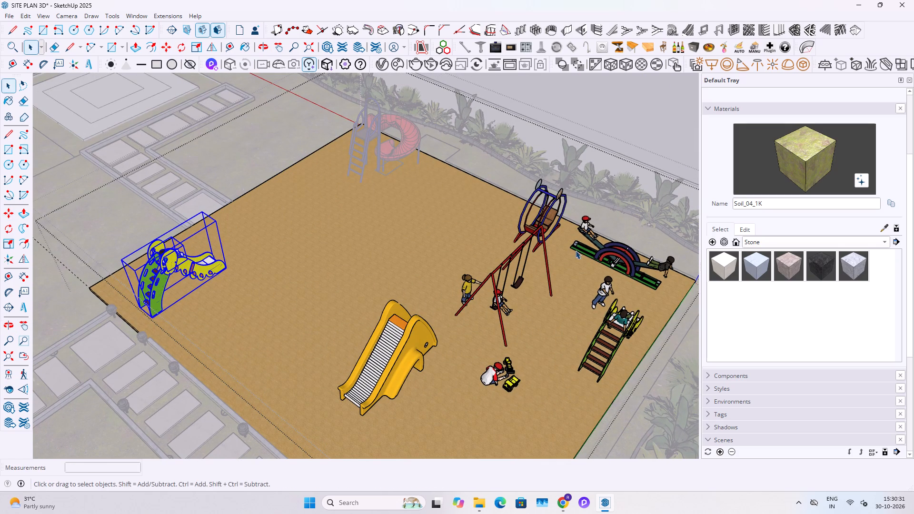
Copy the seesaw together with its two riders about 24' 8" into the open middle of the sand base.
{"action": "left_click", "coordinate": [598, 248]}
{"action": "left_click", "coordinate": [661, 266], "text": "ctrl"}
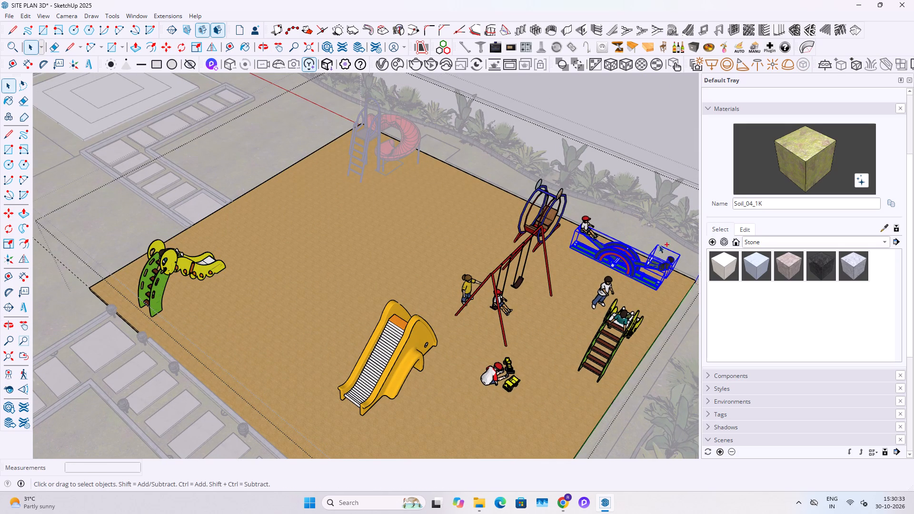
{"action": "left_click_drag", "start_coordinate": [655, 233], "coordinate": [578, 245]}
{"action": "left_click_drag", "start_coordinate": [619, 215], "coordinate": [590, 268], "text": "ctrl"}
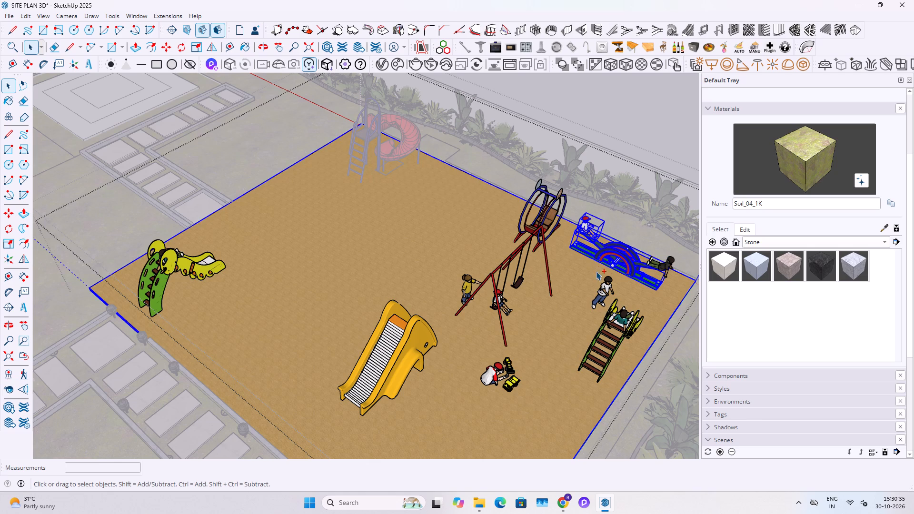
{"action": "left_click_drag", "start_coordinate": [678, 250], "coordinate": [647, 281], "text": "ctrl"}
{"action": "left_click", "coordinate": [576, 281], "text": "shift"}
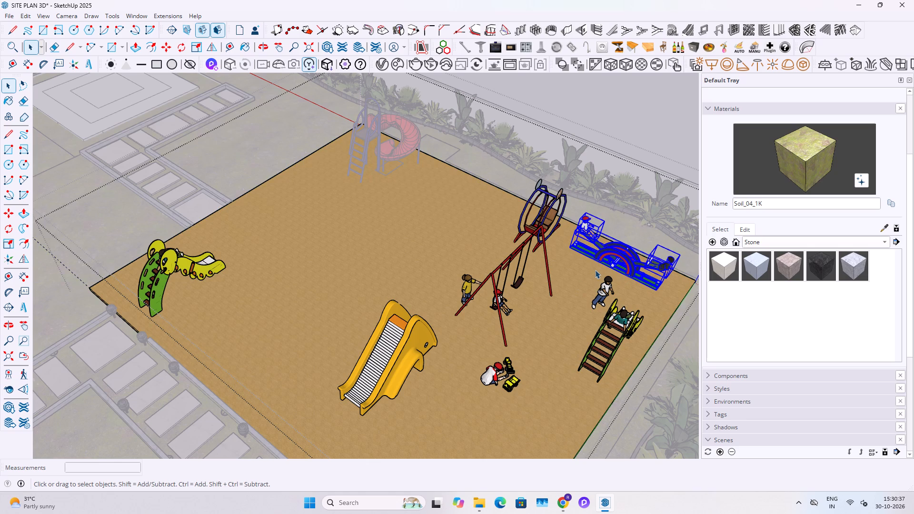
{"action": "key", "text": "m"}
{"action": "left_click", "coordinate": [632, 295]}
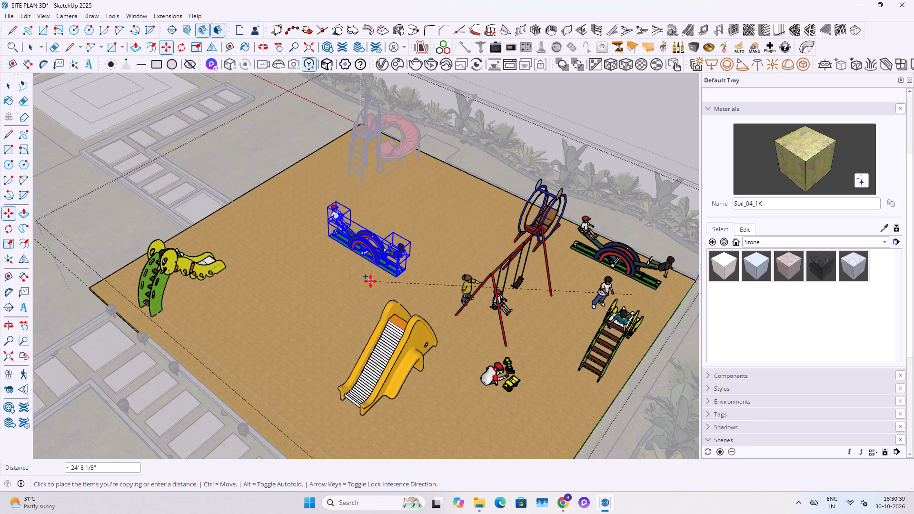
{"action": "left_click", "coordinate": [370, 281]}
{"action": "key", "text": "space"}
Group the copied seesaw with its riders and rotate the group 90° on the sand.
{"action": "right_click", "coordinate": [372, 246]}
{"action": "left_click", "coordinate": [410, 352]}
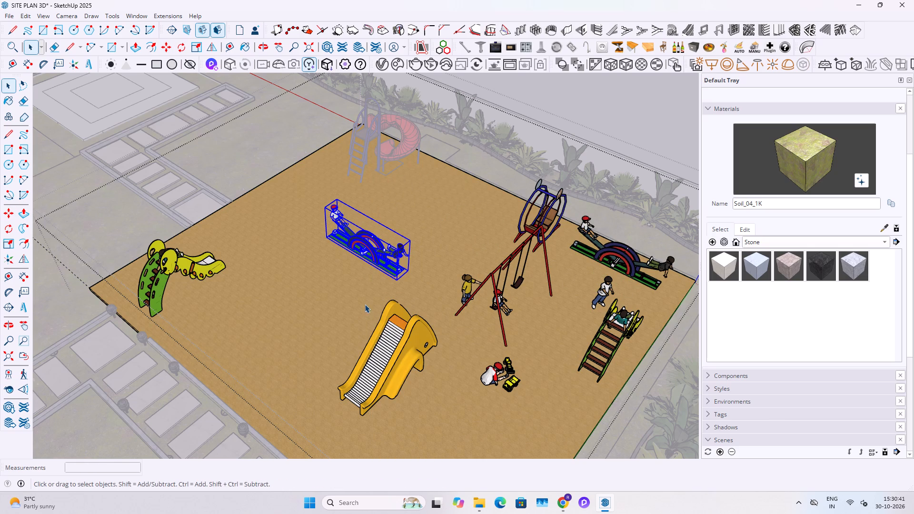
{"action": "key", "text": "q"}
{"action": "left_click", "coordinate": [319, 257]}
{"action": "left_click", "coordinate": [358, 283]}
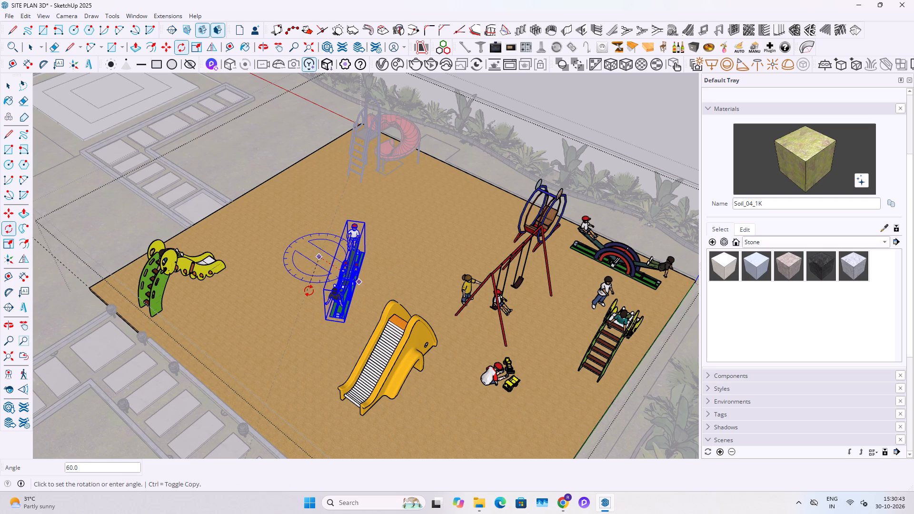
{"action": "key", "text": "9"}
{"action": "key", "text": "0"}
{"action": "key", "text": "Return"}
{"action": "key", "text": "space"}
Move the rotated seesaw group about 6' 10" toward the lantern-lined stepping-stone path.
{"action": "key", "text": "m"}
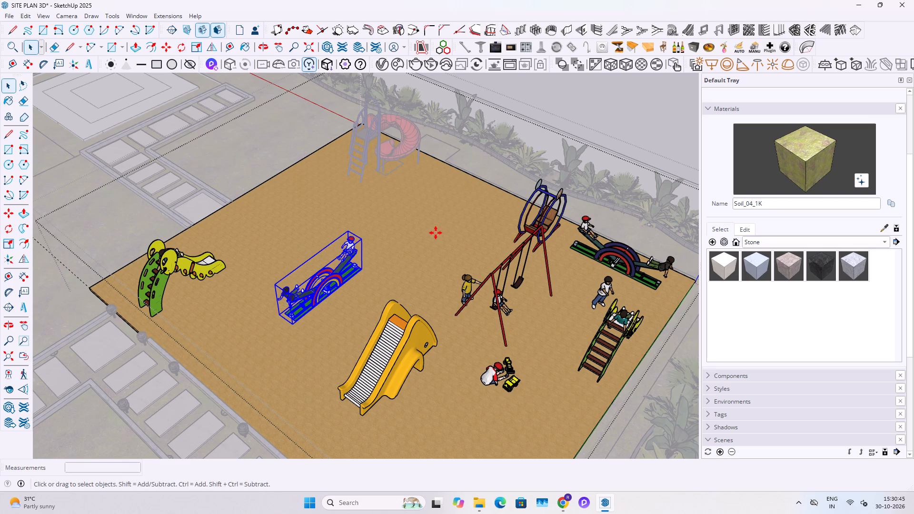
{"action": "left_click", "coordinate": [436, 233]}
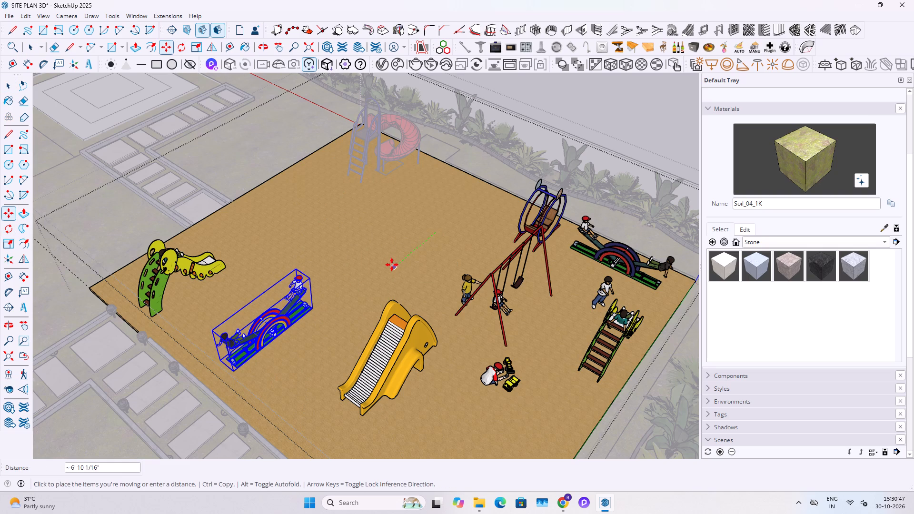
{"action": "left_click", "coordinate": [392, 265]}
{"action": "key", "text": "space"}
Move the large yellow slide closer to the sand base's edge along the stepping-stone path.
{"action": "left_click", "coordinate": [397, 338]}
{"action": "key", "text": "m"}
{"action": "left_click", "coordinate": [461, 389]}
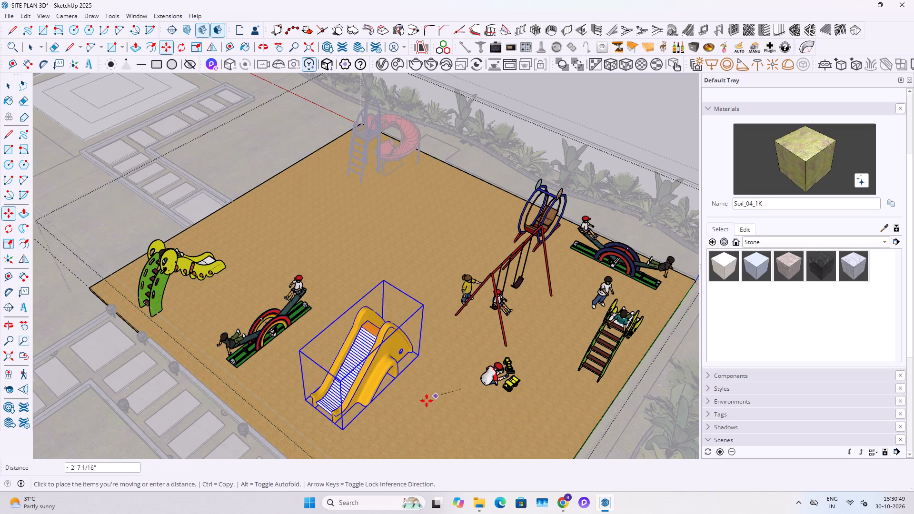
{"action": "left_click", "coordinate": [424, 423]}
{"action": "key", "text": "space"}
Move the round blue-framed swing along the sand's planted back edge toward the red spiral slide.
{"action": "scroll", "coordinate": [400, 339], "scroll_direction": "down", "scroll_amount": 6}
{"action": "key", "text": "space"}
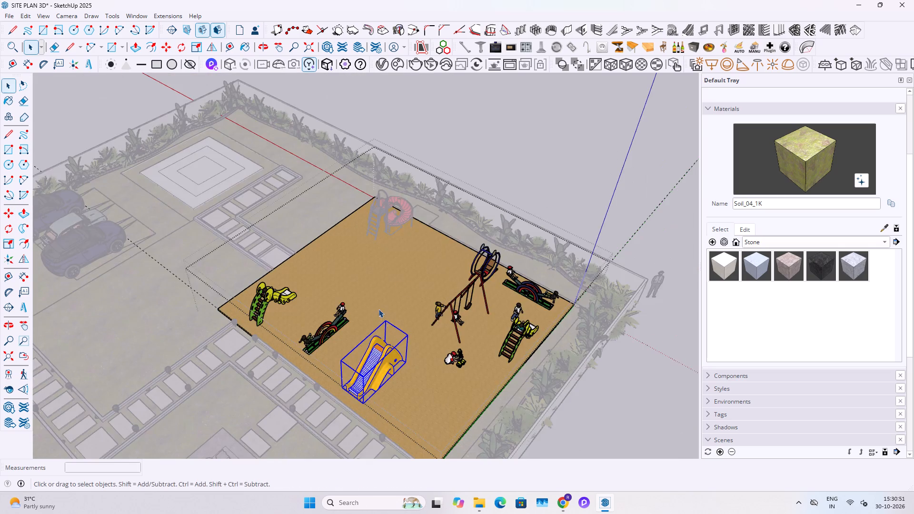
{"action": "middle_click_drag", "start_coordinate": [387, 304], "coordinate": [666, 199]}
{"action": "scroll", "coordinate": [435, 236], "scroll_direction": "up", "scroll_amount": 6}
{"action": "left_click", "coordinate": [412, 231]}
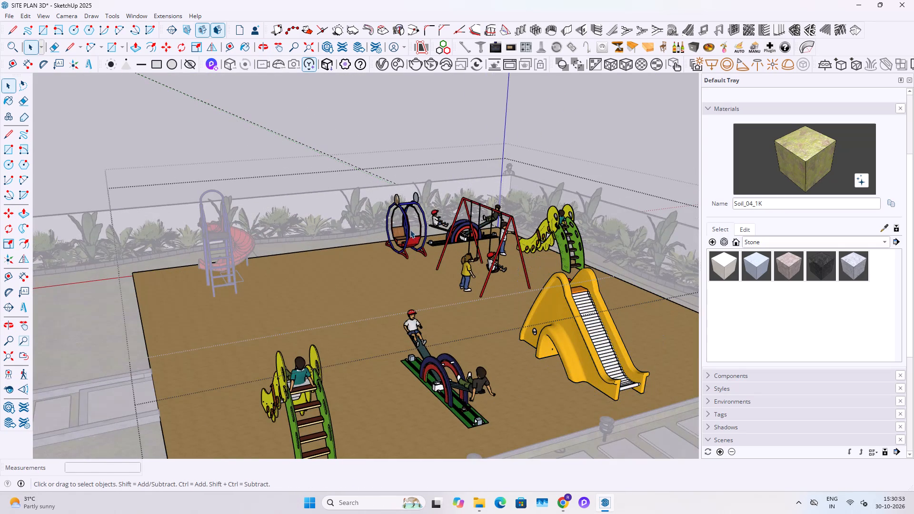
{"action": "left_click_drag", "start_coordinate": [431, 177], "coordinate": [369, 267]}
{"action": "left_click", "coordinate": [397, 242]}
{"action": "middle_click_drag", "start_coordinate": [416, 235], "coordinate": [356, 204]}
{"action": "middle_click_drag", "start_coordinate": [384, 279], "coordinate": [391, 304]}
{"action": "key", "text": "m"}
{"action": "left_click_drag", "start_coordinate": [401, 280], "coordinate": [397, 280]}
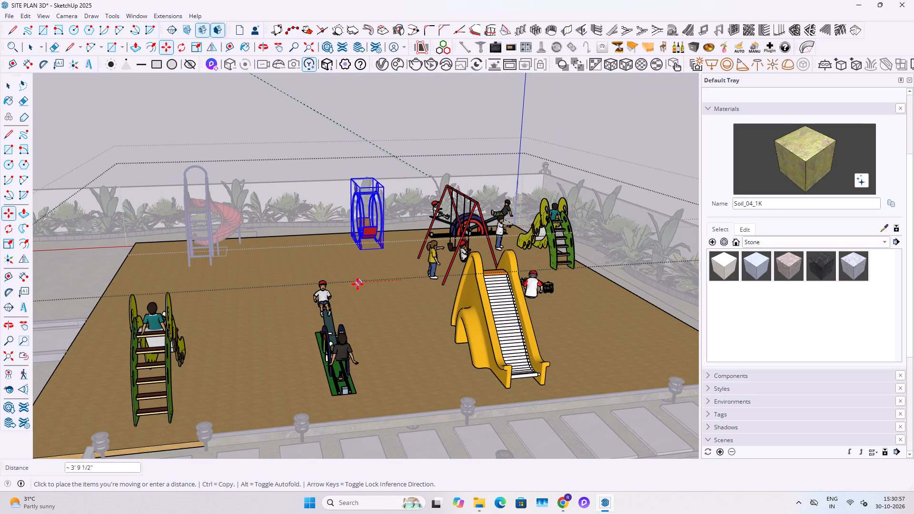
{"action": "left_click", "coordinate": [344, 284]}
{"action": "key", "text": "space"}
Copy the sitting boy together with his toy about 10' 8" across the sand, behind the large yellow slide.
{"action": "middle_click_drag", "start_coordinate": [385, 266], "coordinate": [311, 318]}
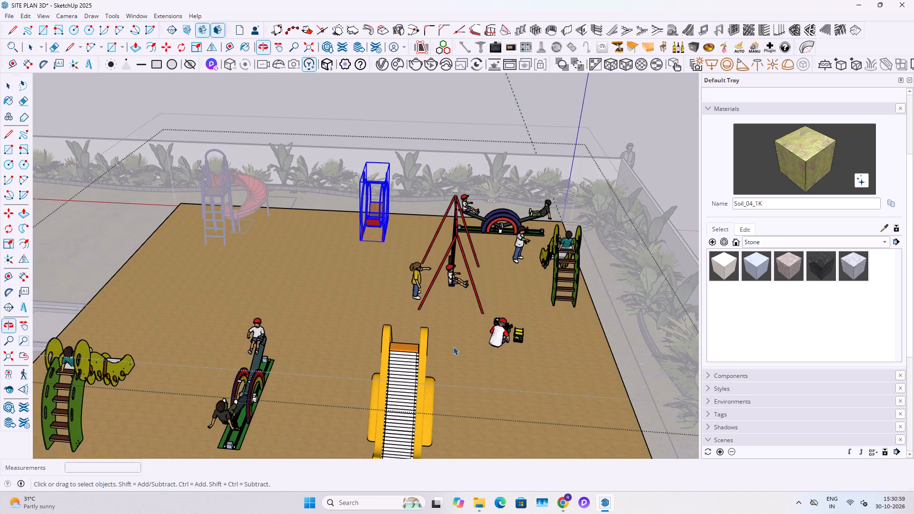
{"action": "scroll", "coordinate": [505, 353], "scroll_direction": "up", "scroll_amount": 3}
{"action": "left_click", "coordinate": [504, 329]}
{"action": "left_click", "coordinate": [518, 329]}
{"action": "middle_click_drag", "start_coordinate": [507, 334], "coordinate": [460, 344]}
{"action": "scroll", "coordinate": [460, 344], "scroll_direction": "up", "scroll_amount": 5}
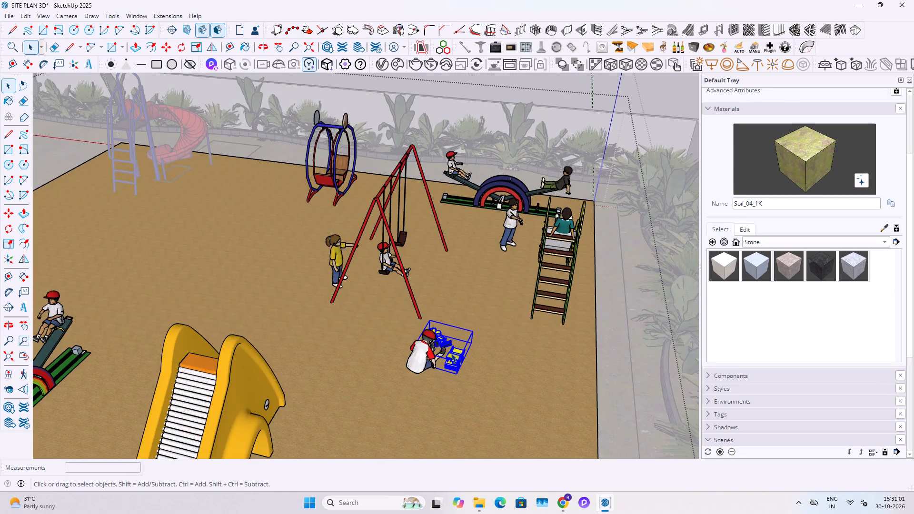
{"action": "scroll", "coordinate": [451, 353], "scroll_direction": "up", "scroll_amount": 5}
{"action": "left_click", "coordinate": [366, 344], "text": "ctrl"}
{"action": "scroll", "coordinate": [417, 320], "scroll_direction": "down", "scroll_amount": 15, "text": "ctrl"}
{"action": "key", "text": "m"}
{"action": "scroll", "coordinate": [449, 350], "scroll_direction": "up", "scroll_amount": 1}
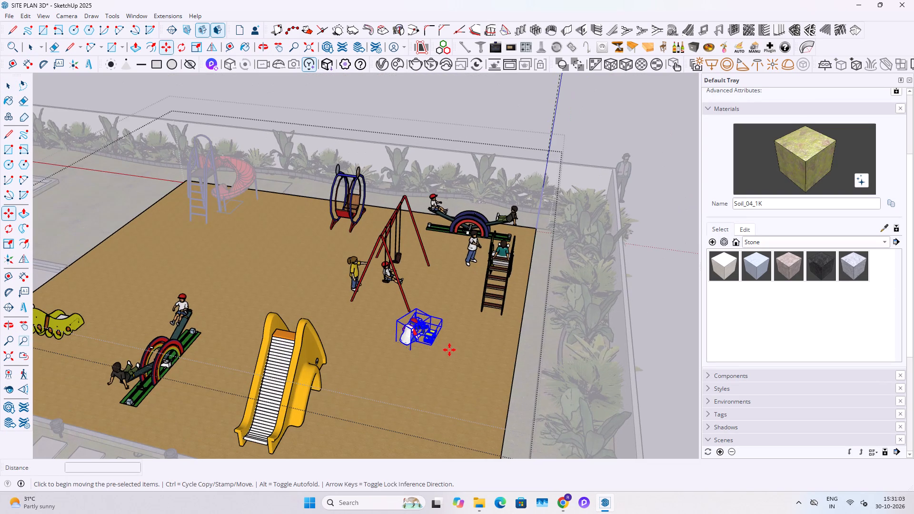
{"action": "left_click", "coordinate": [449, 350]}
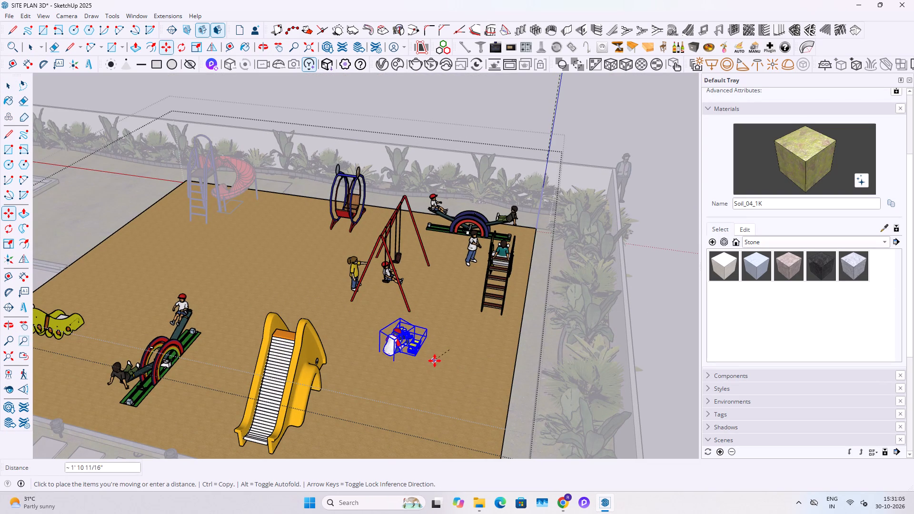
{"action": "left_click", "coordinate": [329, 318]}
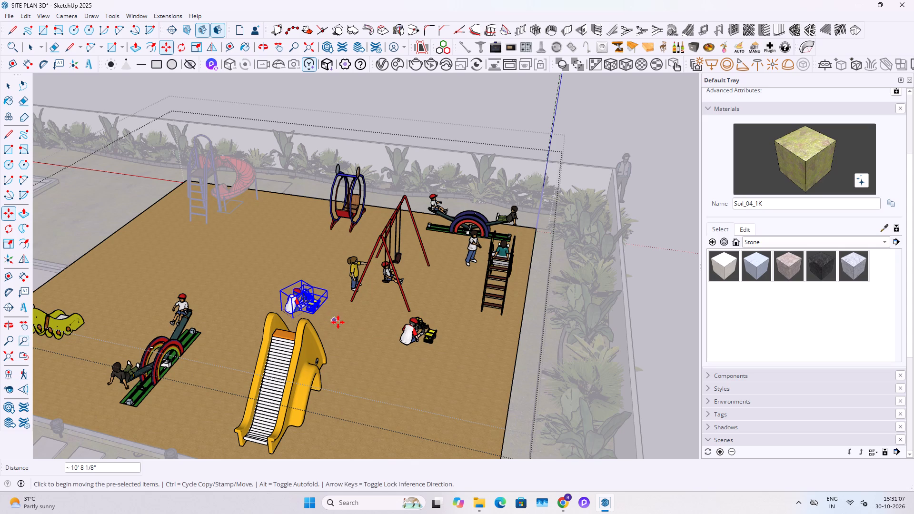
Place three more copies of the sitting boy and toy across the open sand, offset about 10' 5", 10' 9" and 5'.
{"action": "left_click", "coordinate": [338, 322]}
{"action": "left_click", "coordinate": [312, 261]}
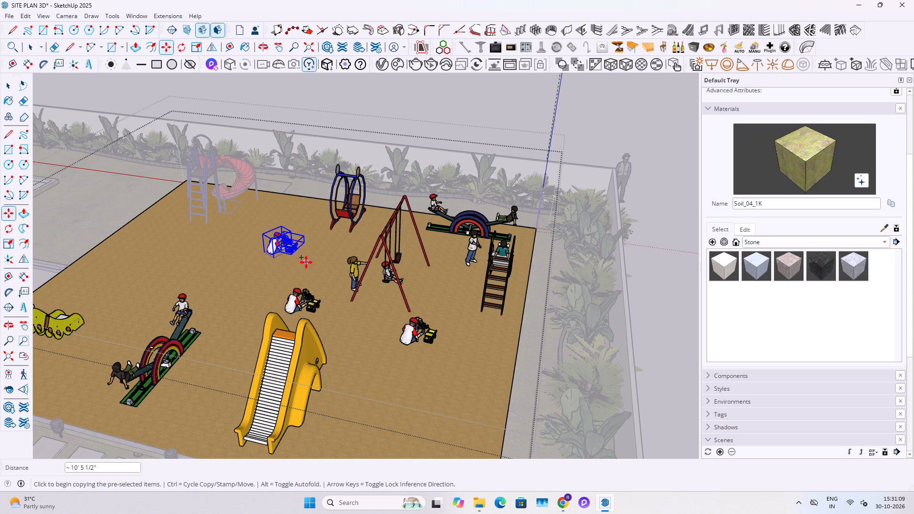
{"action": "left_click", "coordinate": [306, 262]}
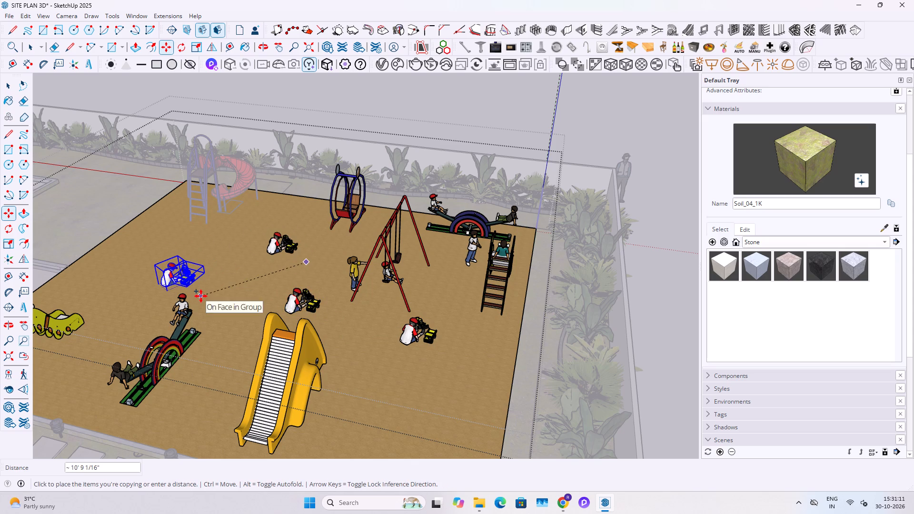
{"action": "left_click", "coordinate": [201, 296]}
{"action": "left_click", "coordinate": [211, 296], "text": "ctrl"}
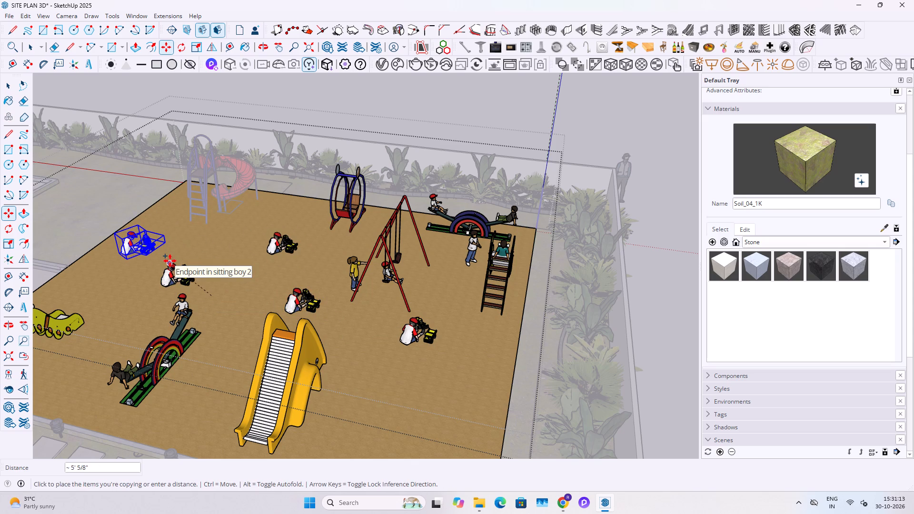
{"action": "left_click", "coordinate": [170, 261]}
{"action": "key", "text": "space"}
{"action": "key", "text": "space"}
{"action": "scroll", "coordinate": [194, 257], "scroll_direction": "down", "scroll_amount": 5}
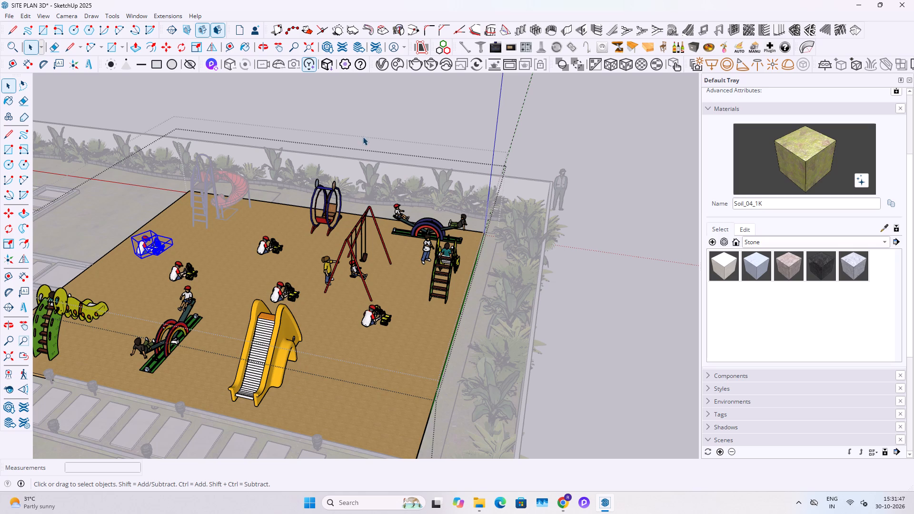
{"action": "key", "text": "Escape"}
{"action": "key", "text": "Escape"}
{"action": "key", "text": "Escape"}
Review the furnished playground from several angles and the whole site layout in the standard top view.
{"action": "scroll", "coordinate": [343, 246], "scroll_direction": "down", "scroll_amount": 3}
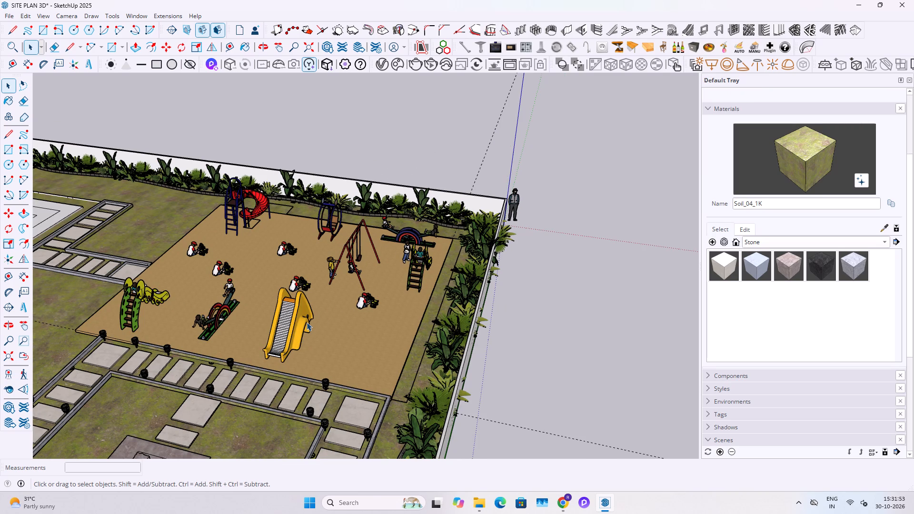
{"action": "scroll", "coordinate": [330, 269], "scroll_direction": "up", "scroll_amount": 4}
{"action": "scroll", "coordinate": [163, 355], "scroll_direction": "up", "scroll_amount": 1}
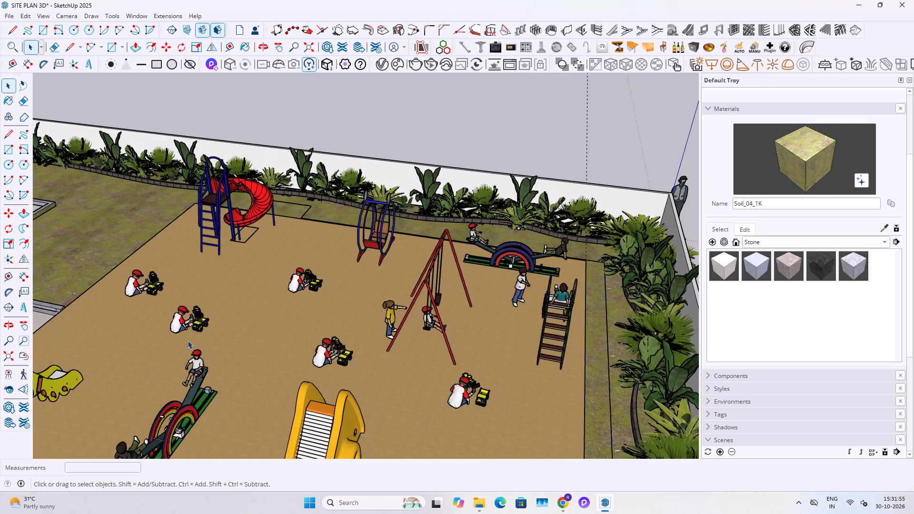
{"action": "middle_click_drag", "start_coordinate": [270, 287], "coordinate": [447, 178]}
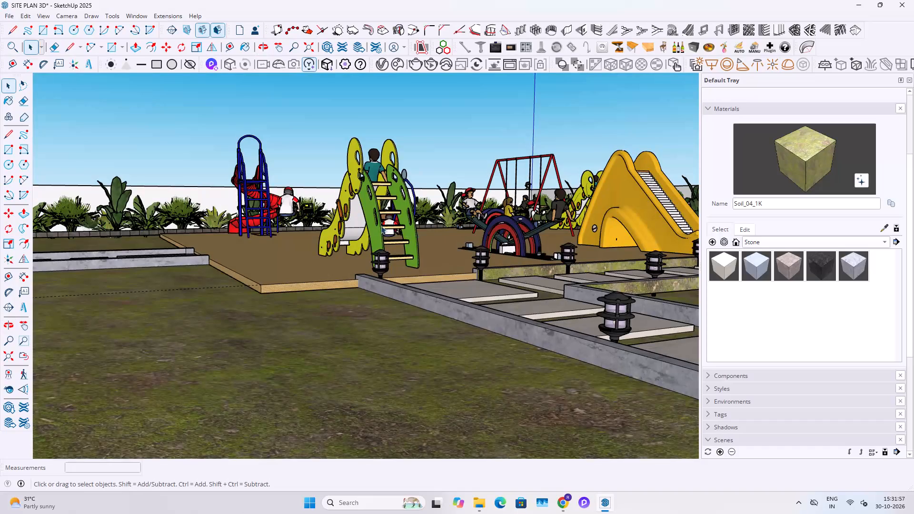
{"action": "scroll", "coordinate": [374, 227], "scroll_direction": "down", "scroll_amount": 4}
{"action": "scroll", "coordinate": [366, 222], "scroll_direction": "up", "scroll_amount": 1}
{"action": "middle_click_drag", "start_coordinate": [366, 222], "coordinate": [216, 364]}
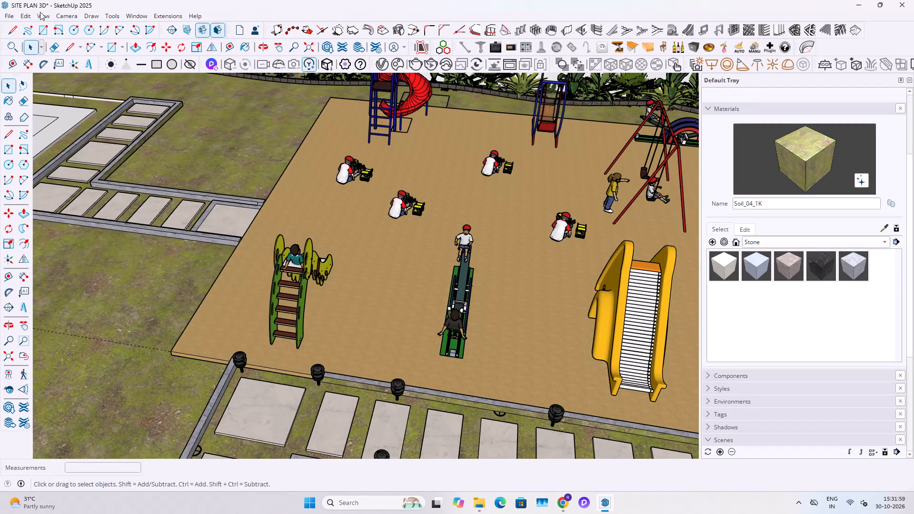
{"action": "left_click", "coordinate": [41, 12]}
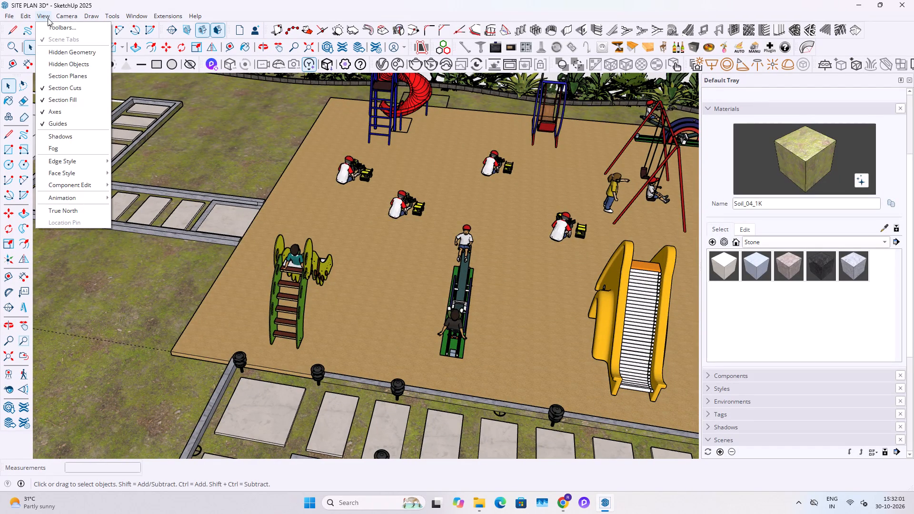
{"action": "left_click", "coordinate": [70, 48]}
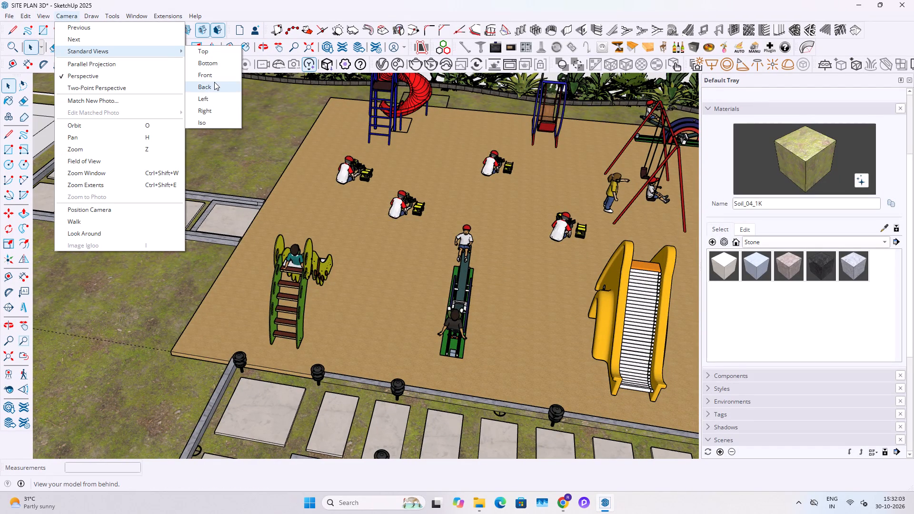
{"action": "left_click", "coordinate": [214, 54]}
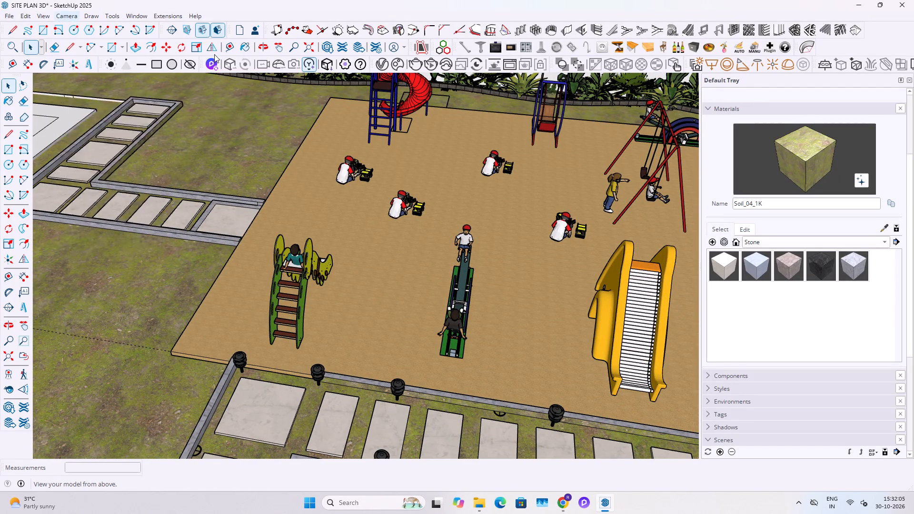
{"action": "scroll", "coordinate": [303, 260], "scroll_direction": "down", "scroll_amount": 13}
{"action": "middle_click_drag", "start_coordinate": [379, 163], "coordinate": [379, 207], "text": "shift"}
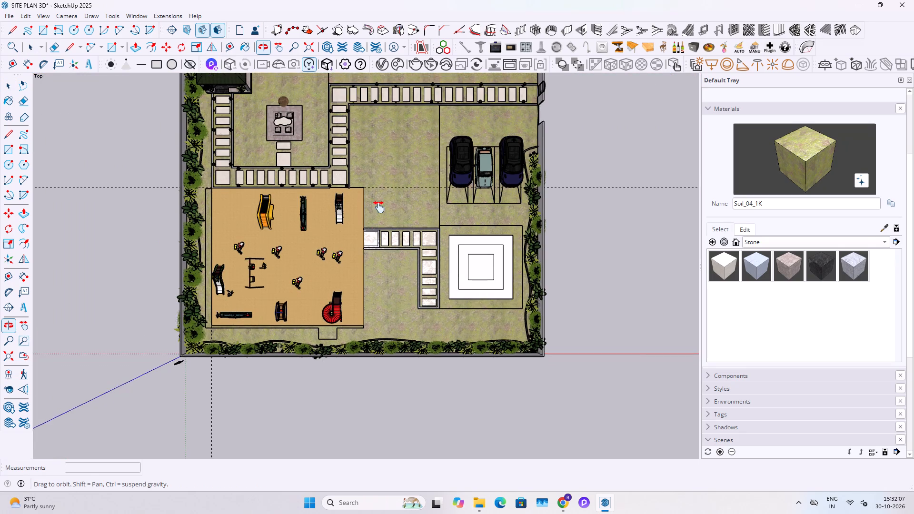
{"action": "middle_click_drag", "start_coordinate": [379, 207], "coordinate": [406, 241], "text": "shift"}
{"action": "scroll", "coordinate": [371, 275], "scroll_direction": "up", "scroll_amount": 1}
{"action": "middle_click_drag", "start_coordinate": [371, 275], "coordinate": [386, 270], "text": "shift"}
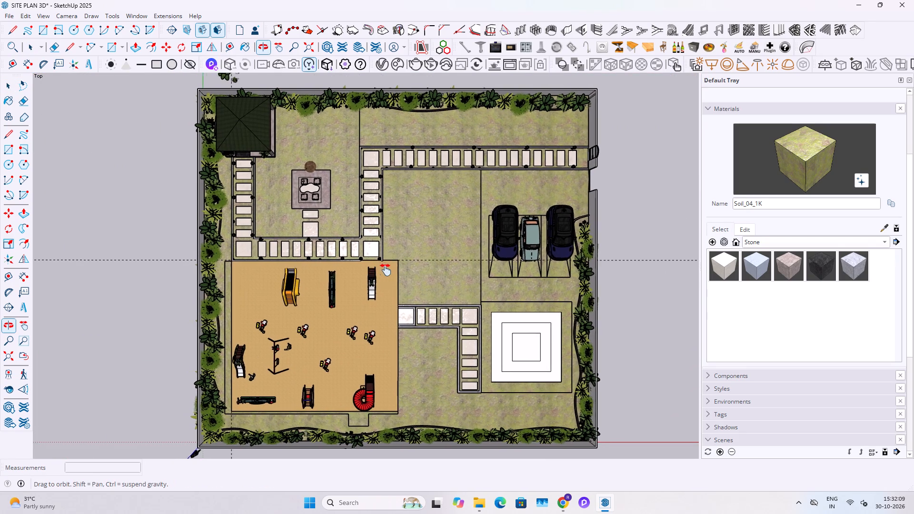
{"action": "middle_click_drag", "start_coordinate": [386, 270], "coordinate": [388, 262], "text": "shift"}
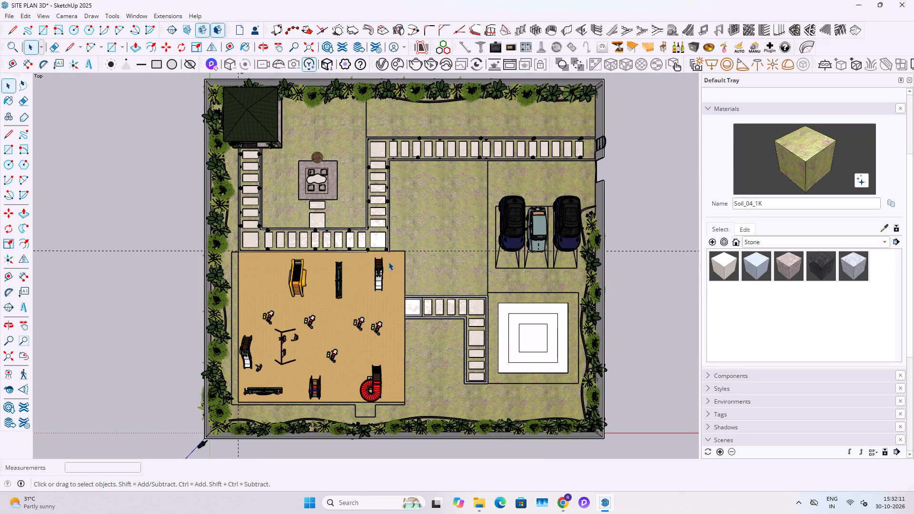
{"action": "scroll", "coordinate": [388, 262], "scroll_direction": "up", "scroll_amount": 1}
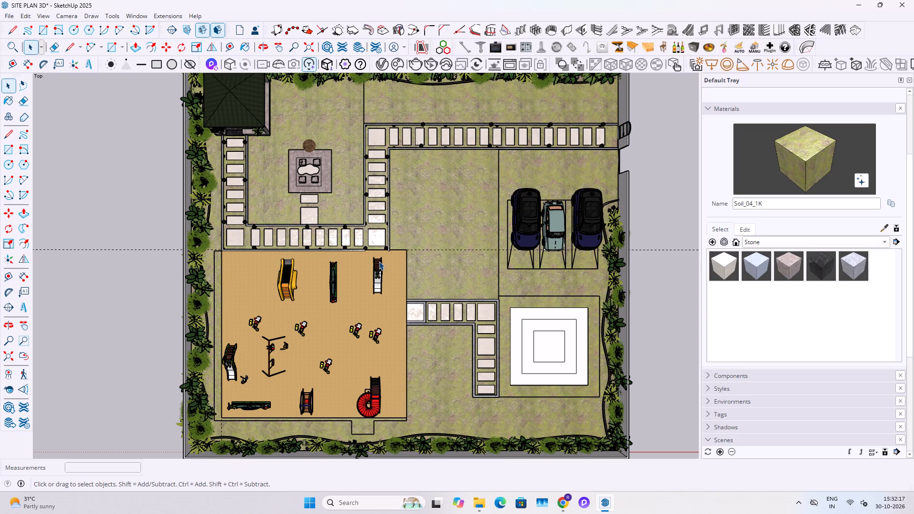
Delete the three white faces of the nested squares beside the L-shaped stepping-stone path.
{"action": "scroll", "coordinate": [518, 355], "scroll_direction": "up", "scroll_amount": 3}
{"action": "left_click", "coordinate": [431, 361]}
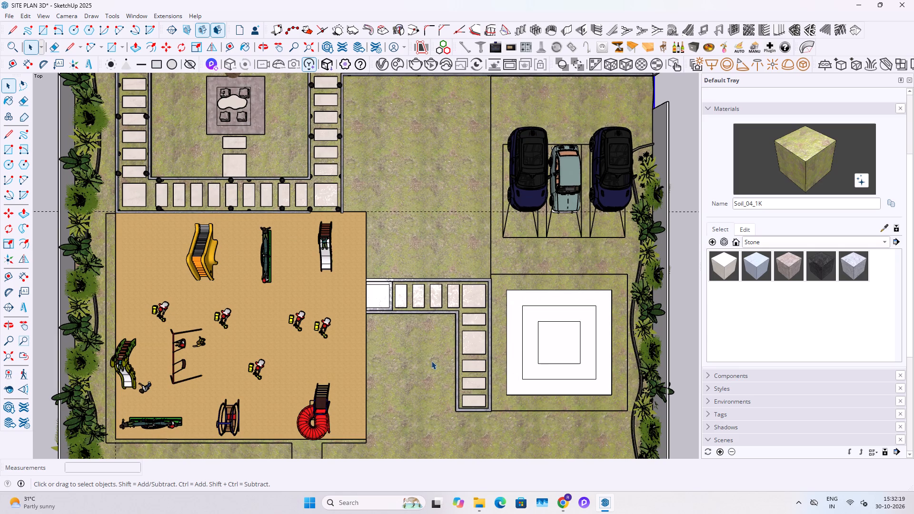
{"action": "left_click", "coordinate": [463, 355]}
{"action": "right_click", "coordinate": [468, 354]}
{"action": "double_click", "coordinate": [497, 372]}
{"action": "scroll", "coordinate": [572, 405], "scroll_direction": "up", "scroll_amount": 4}
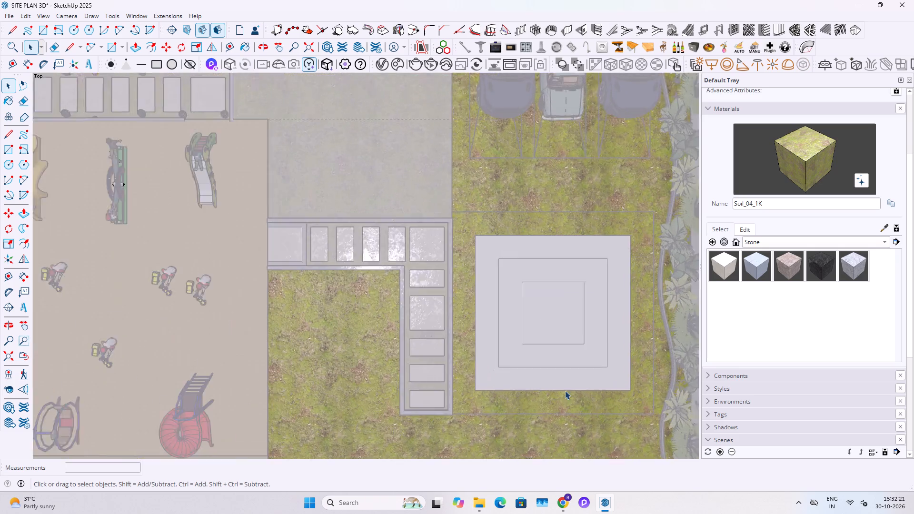
{"action": "scroll", "coordinate": [565, 391], "scroll_direction": "up", "scroll_amount": 6}
{"action": "double_click", "coordinate": [494, 325]}
{"action": "key", "text": "Escape"}
{"action": "double_click", "coordinate": [488, 327]}
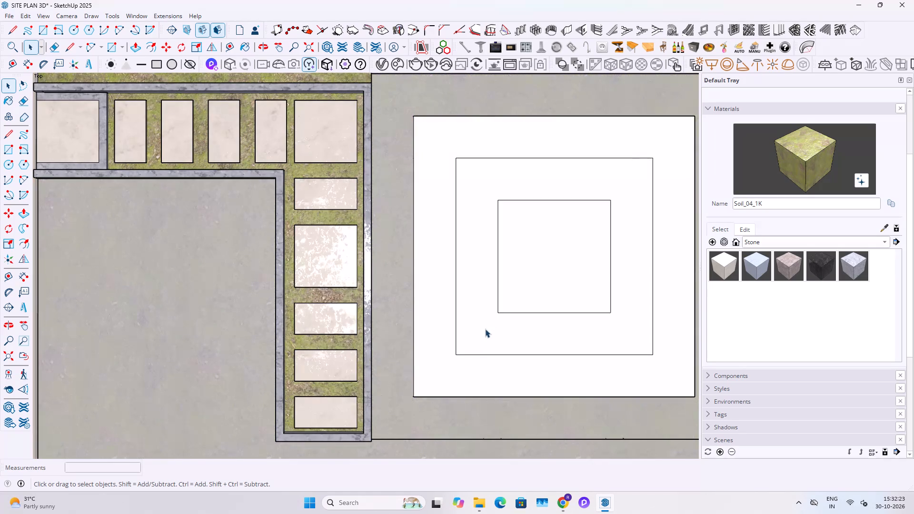
{"action": "left_click", "coordinate": [485, 330]}
{"action": "key", "text": "Delete"}
{"action": "left_click", "coordinate": [474, 379]}
{"action": "key", "text": "Delete"}
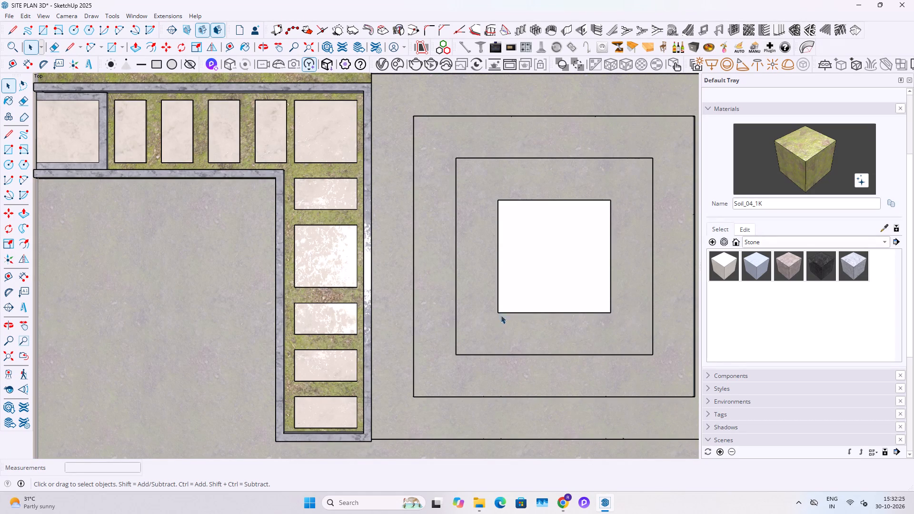
{"action": "left_click", "coordinate": [521, 285]}
{"action": "key", "text": "Delete"}
{"action": "scroll", "coordinate": [401, 403], "scroll_direction": "down", "scroll_amount": 7}
{"action": "key", "text": "Escape"}
{"action": "key", "text": "Escape"}
{"action": "key", "text": "Escape"}
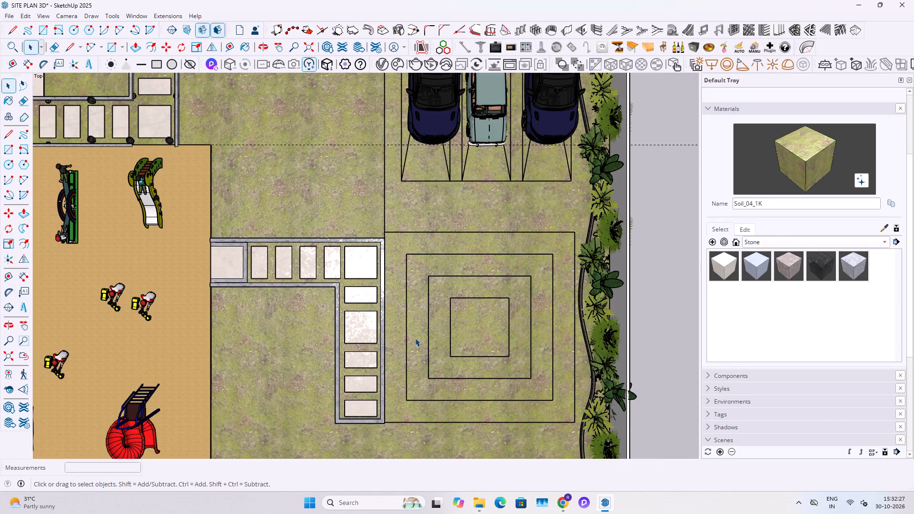
Hide the grass ground surface covering the nested-square area beside the parking.
{"action": "scroll", "coordinate": [415, 338], "scroll_direction": "up", "scroll_amount": 4}
{"action": "middle_click_drag", "start_coordinate": [479, 371], "coordinate": [422, 72]}
{"action": "middle_click_drag", "start_coordinate": [562, 263], "coordinate": [536, 257]}
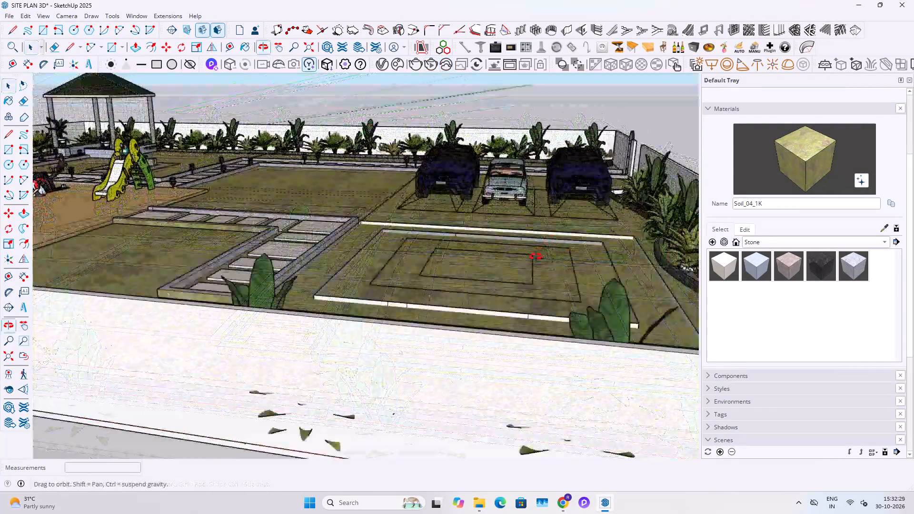
{"action": "middle_click_drag", "start_coordinate": [536, 257], "coordinate": [527, 273]}
{"action": "scroll", "coordinate": [363, 339], "scroll_direction": "up", "scroll_amount": 4}
{"action": "double_click", "coordinate": [348, 355]}
{"action": "left_click", "coordinate": [340, 357]}
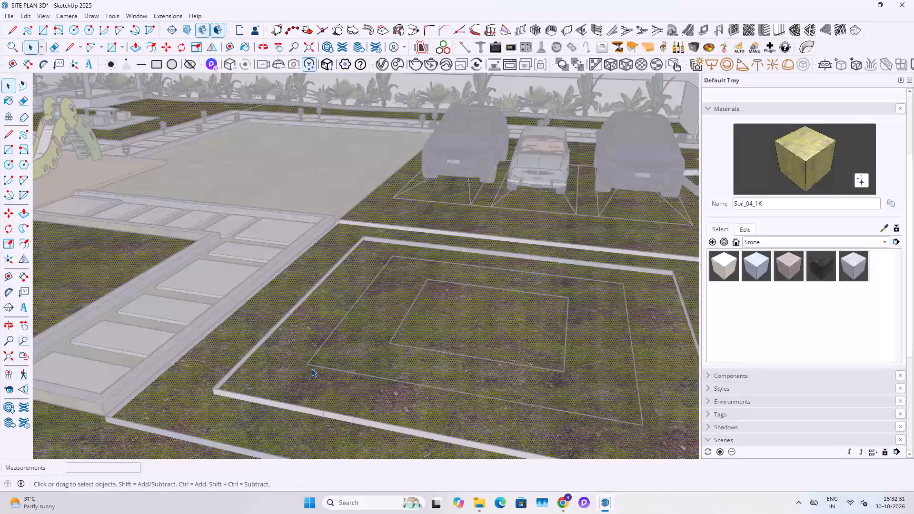
{"action": "right_click", "coordinate": [311, 368]}
{"action": "left_click", "coordinate": [337, 169]}
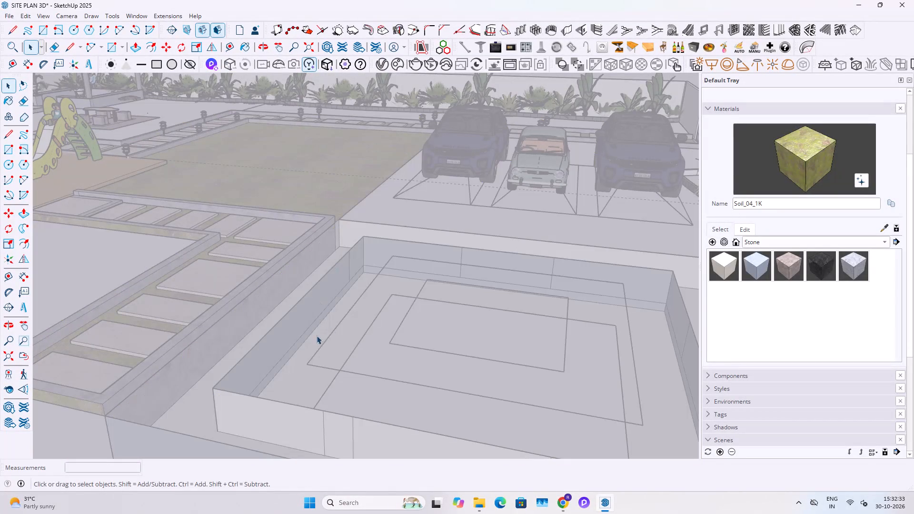
Erase the nested-square and sunken basin wall edges on the side nearest the L-shaped stepping-stone path.
{"action": "middle_click_drag", "start_coordinate": [345, 314], "coordinate": [369, 289]}
{"action": "key", "text": "Escape"}
{"action": "triple_click", "coordinate": [329, 337]}
{"action": "left_click", "coordinate": [329, 337]}
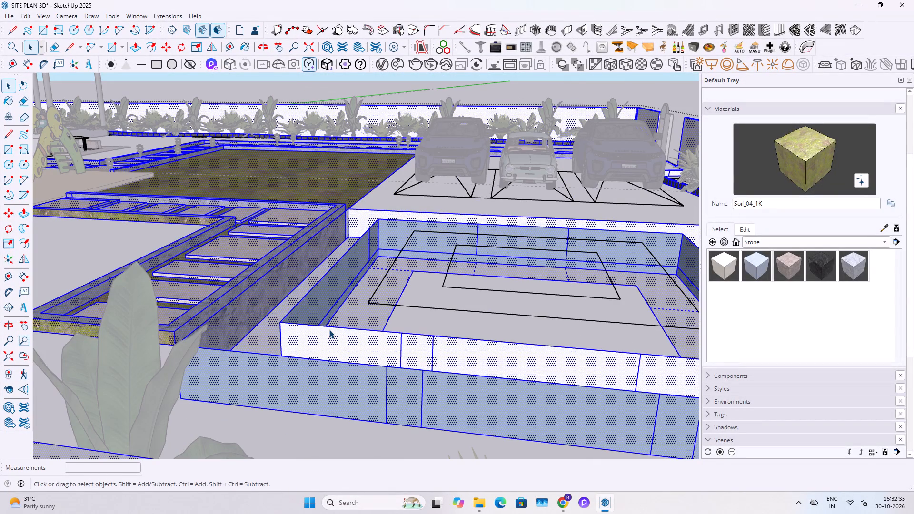
{"action": "left_click", "coordinate": [329, 330]}
{"action": "double_click", "coordinate": [329, 330]}
{"action": "left_click", "coordinate": [329, 330]}
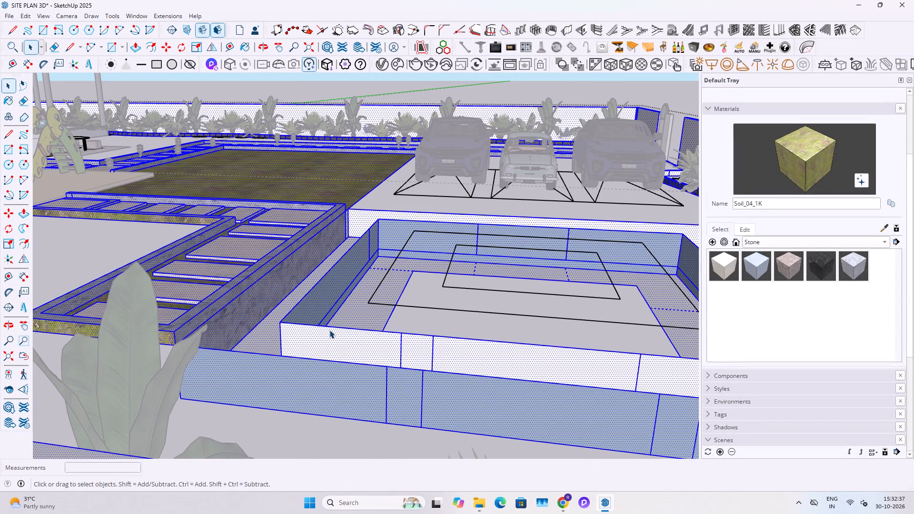
{"action": "double_click", "coordinate": [329, 330]}
{"action": "middle_click_drag", "start_coordinate": [381, 352], "coordinate": [390, 425]}
{"action": "key", "text": "e"}
{"action": "left_click_drag", "start_coordinate": [417, 330], "coordinate": [393, 253]}
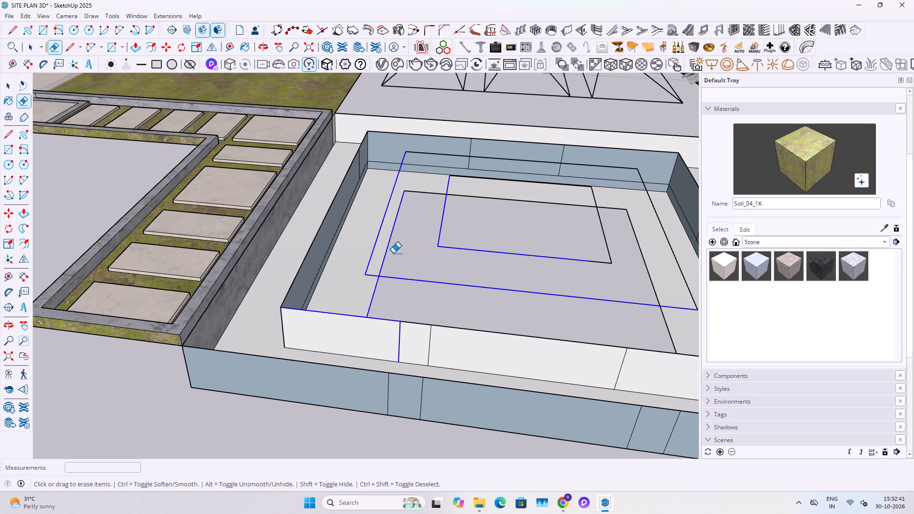
{"action": "left_click_drag", "start_coordinate": [393, 253], "coordinate": [373, 262]}
{"action": "left_click_drag", "start_coordinate": [331, 256], "coordinate": [283, 309]}
{"action": "scroll", "coordinate": [287, 306], "scroll_direction": "down", "scroll_amount": 2}
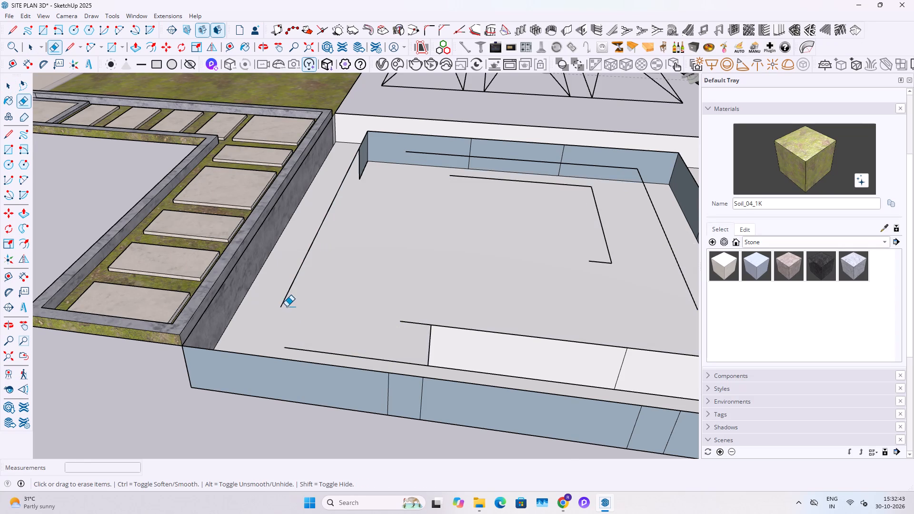
{"action": "scroll", "coordinate": [287, 306], "scroll_direction": "down", "scroll_amount": 2}
{"action": "left_click_drag", "start_coordinate": [415, 305], "coordinate": [401, 338]}
Erase the remaining basin wall edges and nested-square outlines beside the parking.
{"action": "middle_click_drag", "start_coordinate": [399, 319], "coordinate": [432, 393]}
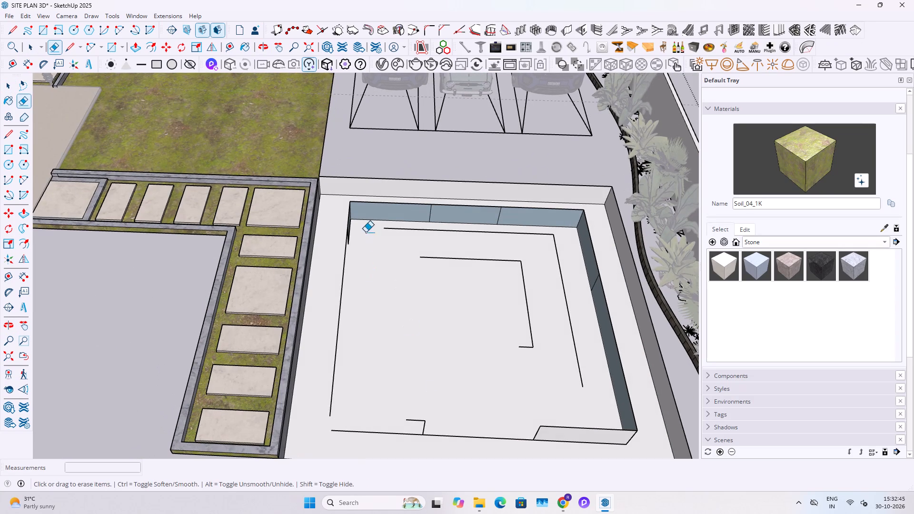
{"action": "left_click_drag", "start_coordinate": [349, 203], "coordinate": [586, 234]}
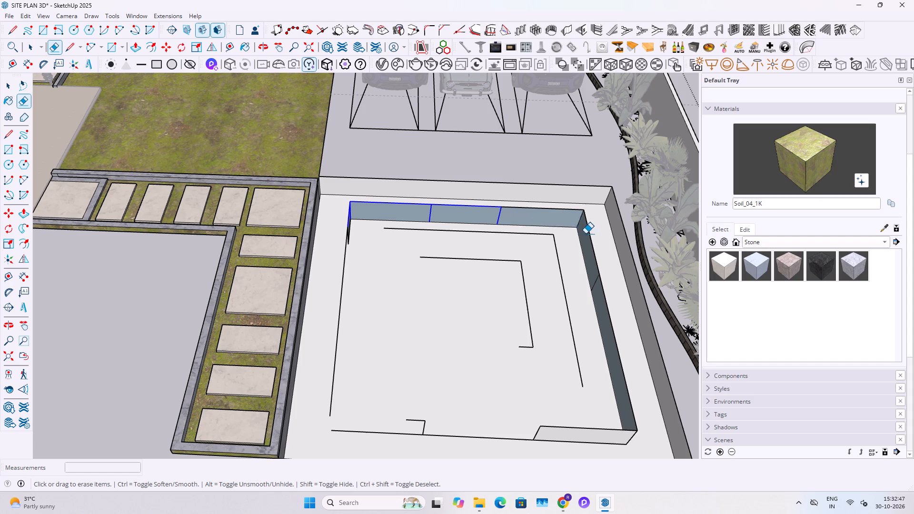
{"action": "left_click_drag", "start_coordinate": [586, 234], "coordinate": [415, 426]}
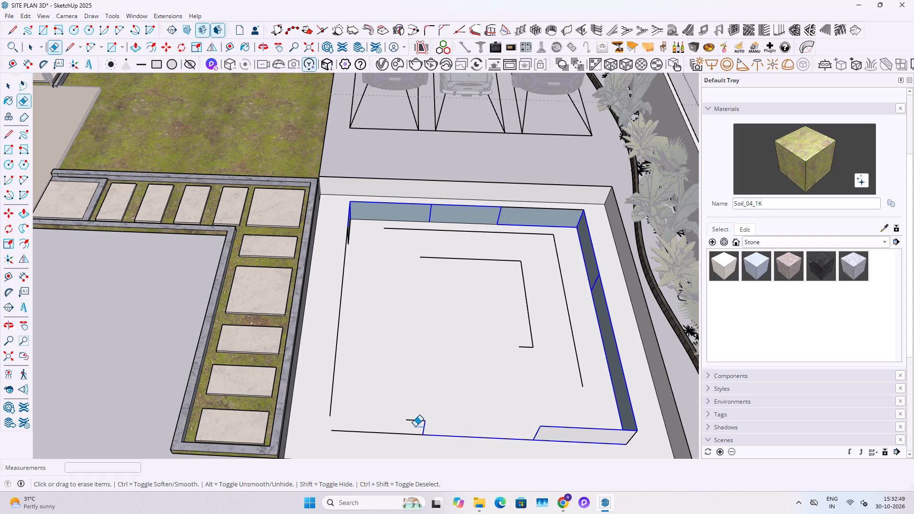
{"action": "left_click_drag", "start_coordinate": [415, 426], "coordinate": [495, 239]}
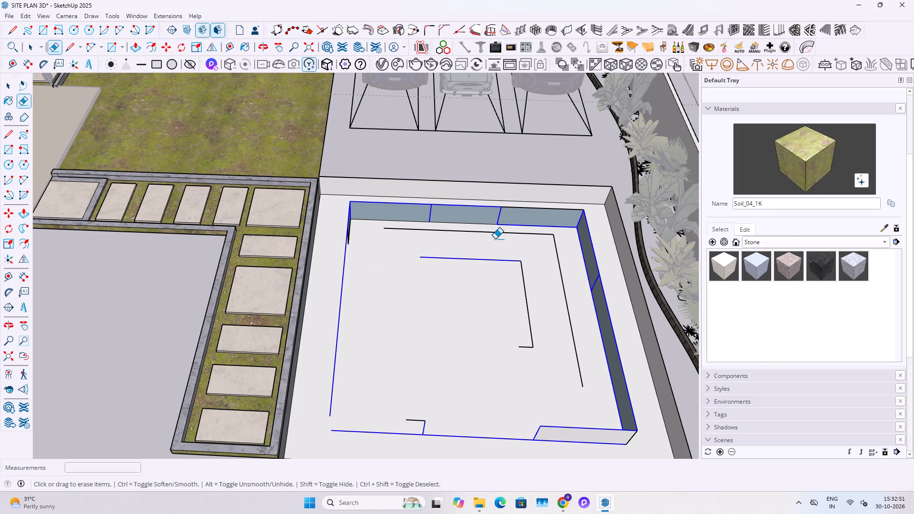
{"action": "left_click_drag", "start_coordinate": [495, 239], "coordinate": [525, 360]}
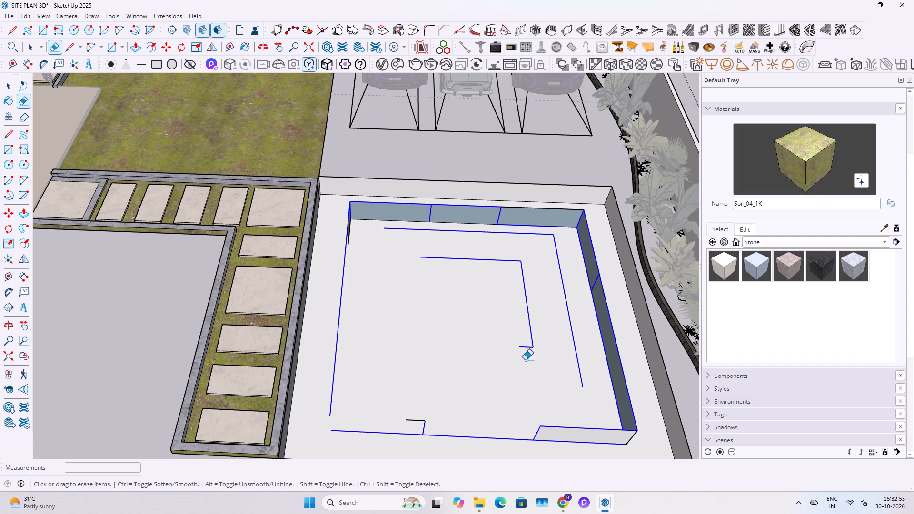
{"action": "left_click_drag", "start_coordinate": [525, 360], "coordinate": [519, 368]}
{"action": "left_click_drag", "start_coordinate": [444, 405], "coordinate": [377, 217]}
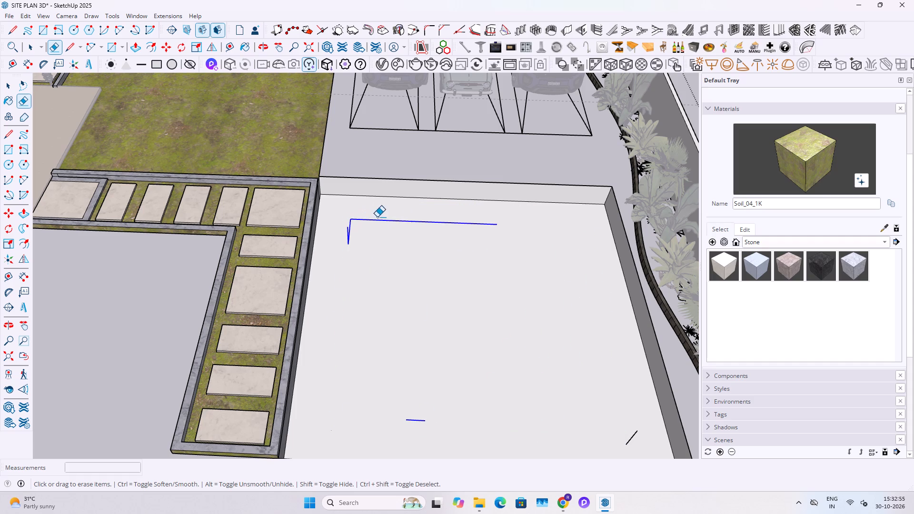
{"action": "left_click_drag", "start_coordinate": [377, 217], "coordinate": [633, 437]}
Unhide the last hidden item, the grass ground surface, and exit group editing.
{"action": "scroll", "coordinate": [466, 366], "scroll_direction": "down", "scroll_amount": 5}
{"action": "middle_click_drag", "start_coordinate": [472, 365], "coordinate": [312, 295]}
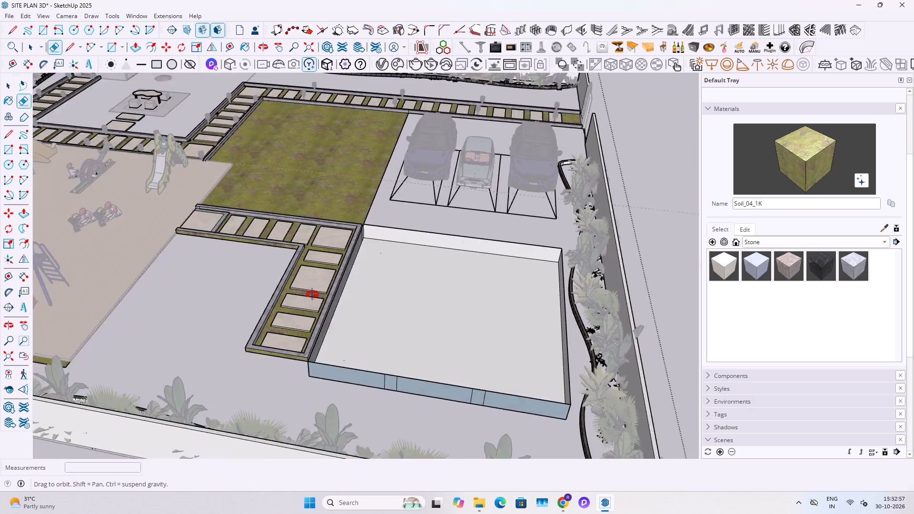
{"action": "middle_click_drag", "start_coordinate": [312, 295], "coordinate": [184, 306]}
{"action": "scroll", "coordinate": [320, 249], "scroll_direction": "up", "scroll_amount": 3}
{"action": "left_click_drag", "start_coordinate": [341, 231], "coordinate": [329, 246]}
{"action": "key", "text": "space"}
{"action": "scroll", "coordinate": [314, 301], "scroll_direction": "down", "scroll_amount": 4}
{"action": "key", "text": "Escape"}
{"action": "double_click", "coordinate": [311, 306]}
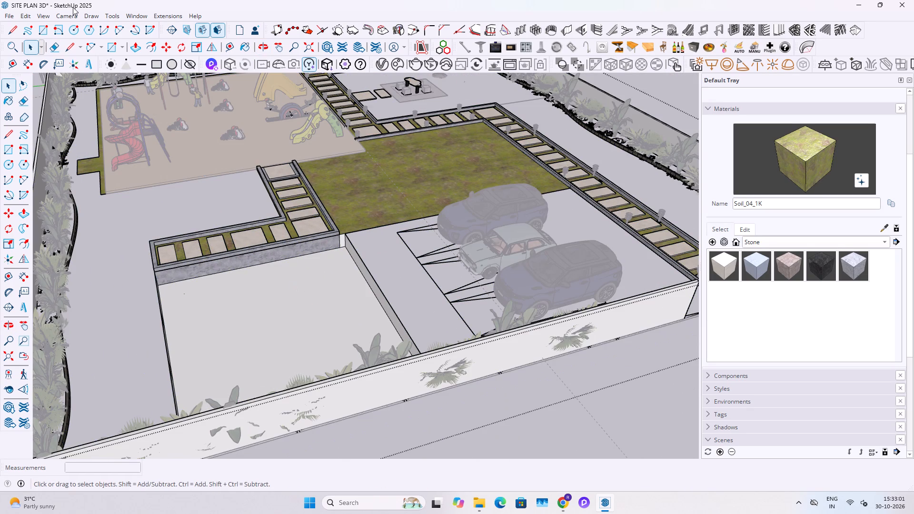
{"action": "left_click", "coordinate": [24, 14]}
{"action": "left_click", "coordinate": [68, 172]}
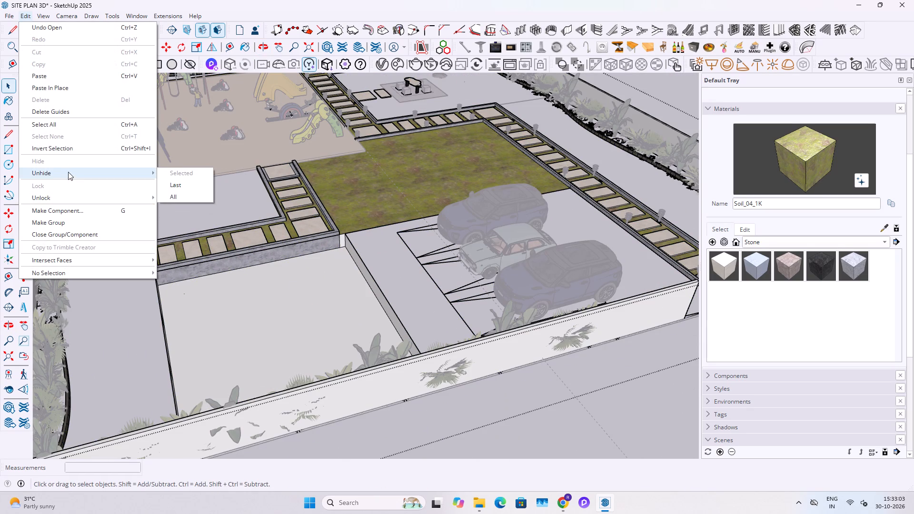
{"action": "left_click", "coordinate": [183, 188]}
{"action": "key", "text": "space"}
{"action": "key", "text": "Escape"}
{"action": "key", "text": "Escape"}
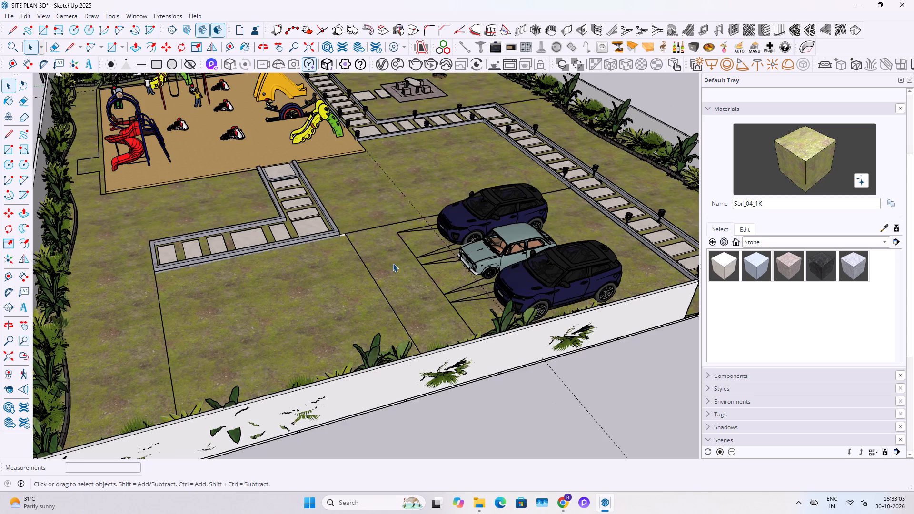
{"action": "key", "text": "Escape"}
Delete the thin white vertical face along the parking side of the cleared square area.
{"action": "scroll", "coordinate": [390, 266], "scroll_direction": "down", "scroll_amount": 3}
{"action": "middle_click_drag", "start_coordinate": [315, 273], "coordinate": [455, 369]}
{"action": "middle_click_drag", "start_coordinate": [362, 372], "coordinate": [450, 372]}
{"action": "key", "text": "r"}
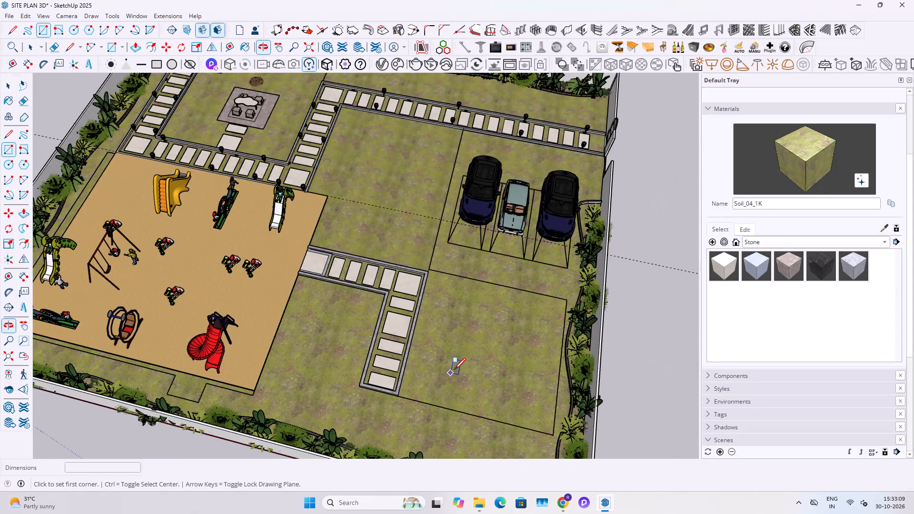
{"action": "scroll", "coordinate": [462, 361], "scroll_direction": "up", "scroll_amount": 9}
{"action": "scroll", "coordinate": [628, 276], "scroll_direction": "up", "scroll_amount": 8}
{"action": "middle_click_drag", "start_coordinate": [594, 290], "coordinate": [49, 243], "text": "shift"}
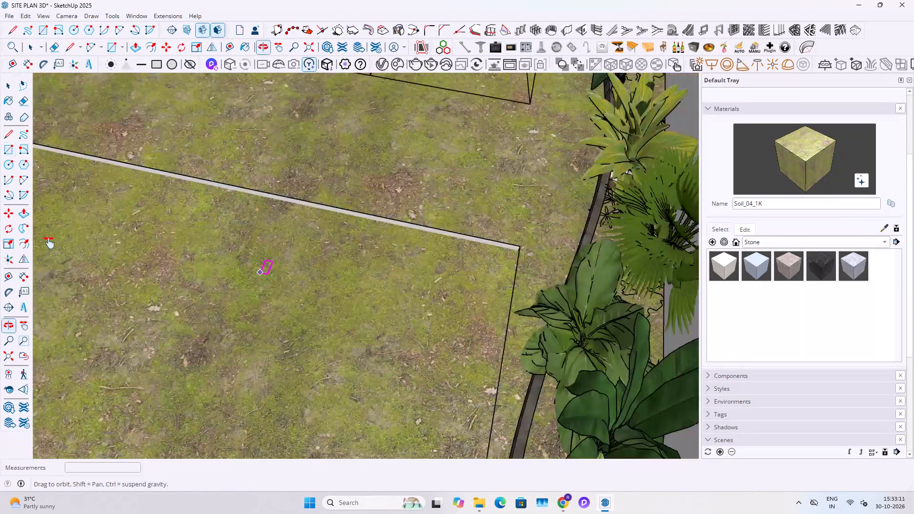
{"action": "middle_click_drag", "start_coordinate": [49, 243], "coordinate": [46, 243], "text": "shift"}
{"action": "scroll", "coordinate": [247, 238], "scroll_direction": "up", "scroll_amount": 9}
{"action": "middle_click_drag", "start_coordinate": [308, 230], "coordinate": [391, 198]}
{"action": "key", "text": "space"}
{"action": "double_click", "coordinate": [389, 193]}
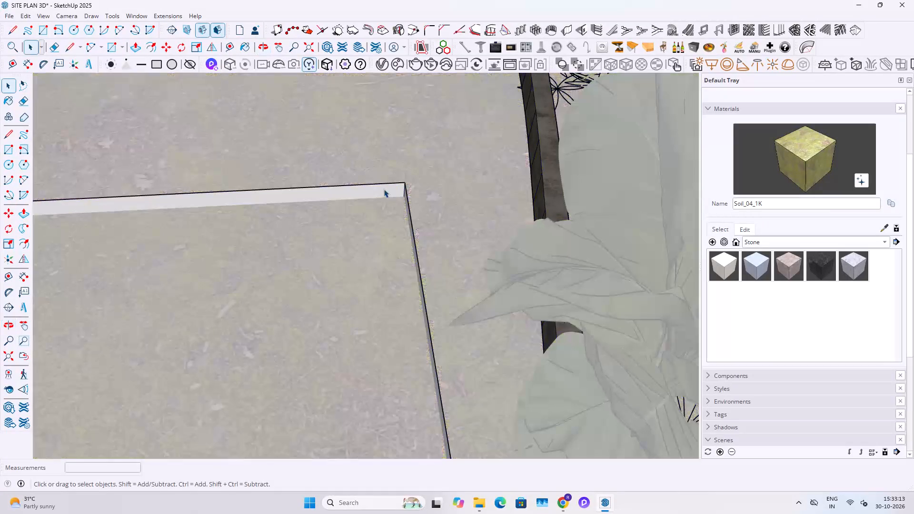
{"action": "left_click", "coordinate": [378, 186]}
{"action": "key", "text": "Delete"}
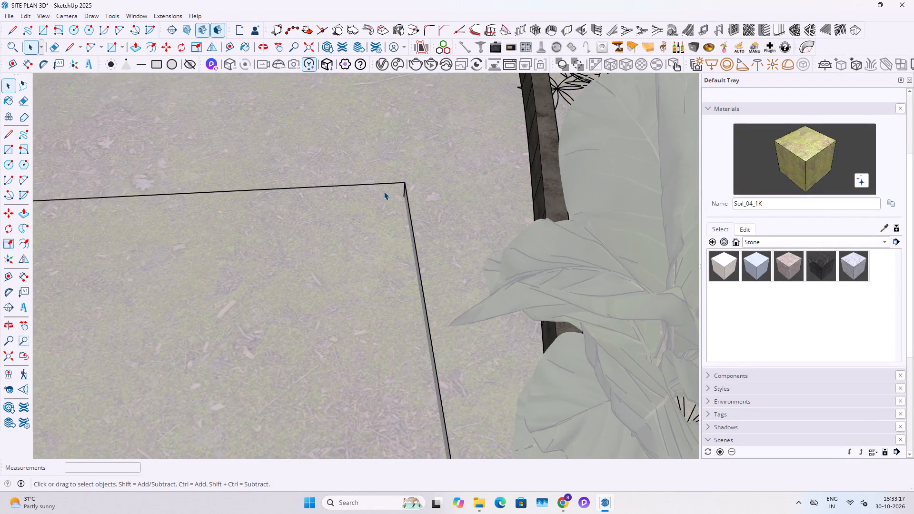
Delete the leftover boundary edge between the cleared square area and the parking.
{"action": "left_click", "coordinate": [392, 181]}
{"action": "left_click", "coordinate": [390, 181]}
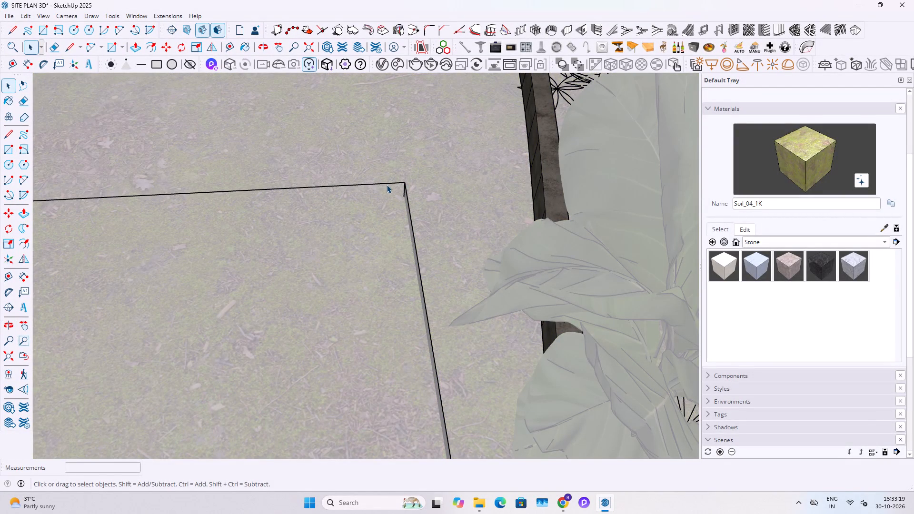
{"action": "left_click", "coordinate": [387, 185]}
{"action": "scroll", "coordinate": [388, 195], "scroll_direction": "down", "scroll_amount": 20}
{"action": "scroll", "coordinate": [388, 195], "scroll_direction": "down", "scroll_amount": 5}
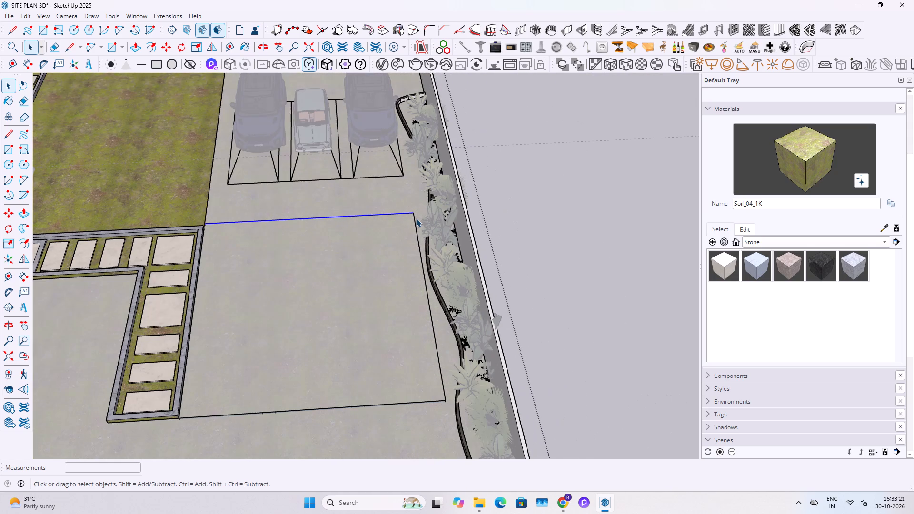
{"action": "key", "text": "Delete"}
Erase the remaining outline edges of the cleared area on the planting side and opposite the parking, and close the group.
{"action": "left_click", "coordinate": [311, 411]}
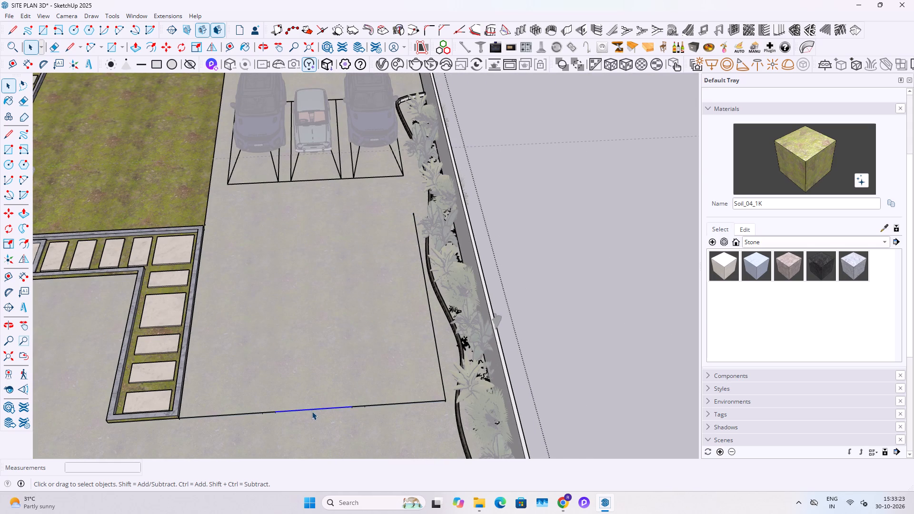
{"action": "key", "text": "Delete"}
{"action": "key", "text": "e"}
{"action": "left_click_drag", "start_coordinate": [284, 394], "coordinate": [198, 423]}
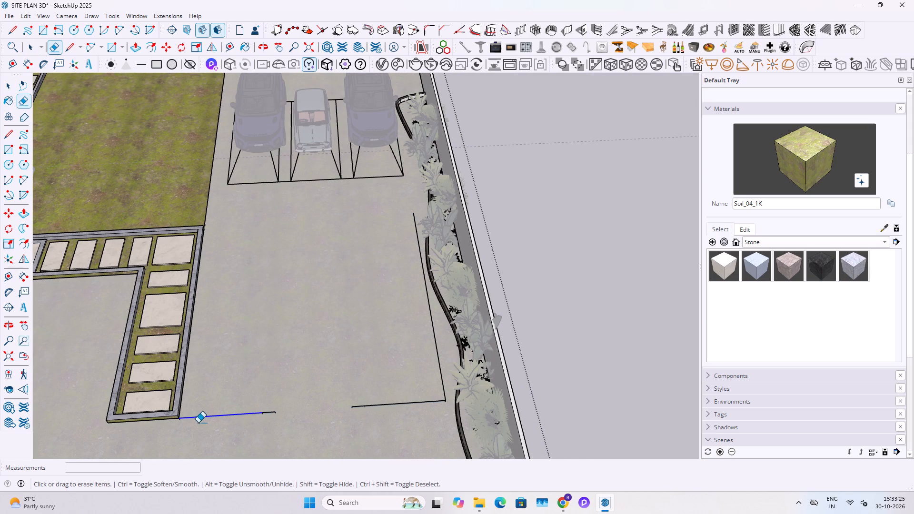
{"action": "left_click_drag", "start_coordinate": [198, 423], "coordinate": [358, 410]}
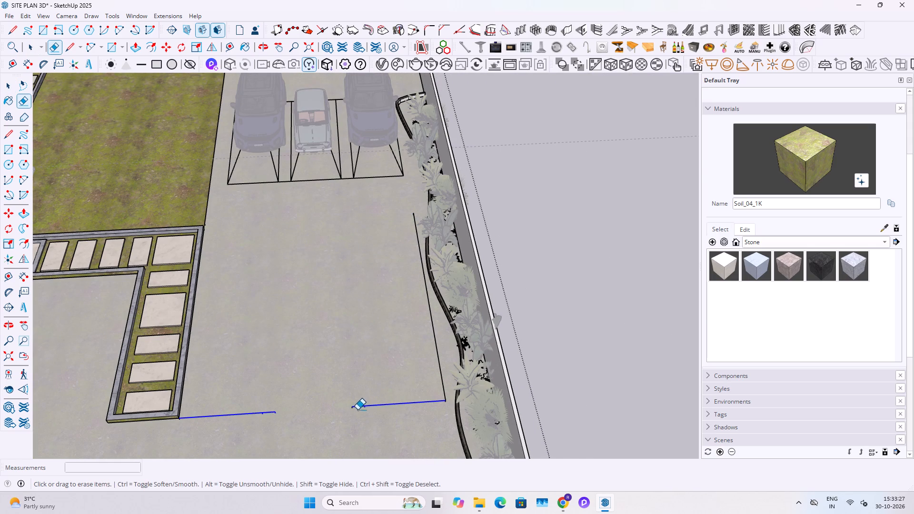
{"action": "left_click_drag", "start_coordinate": [358, 410], "coordinate": [439, 402]}
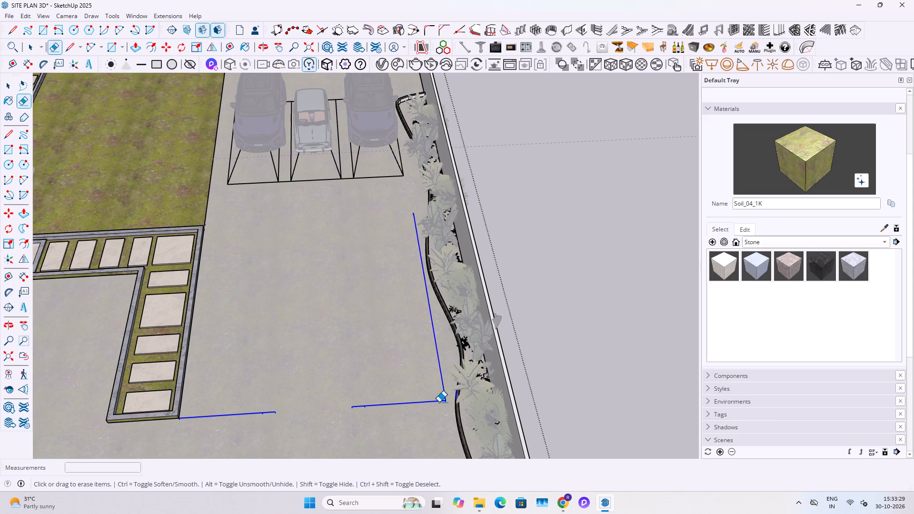
{"action": "left_click_drag", "start_coordinate": [439, 402], "coordinate": [447, 403]}
{"action": "key", "text": "ctrl+z"}
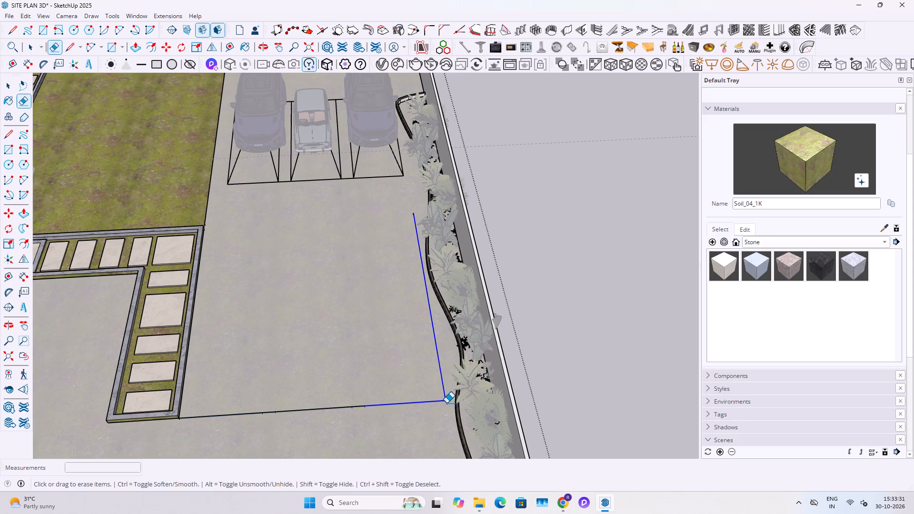
{"action": "left_click_drag", "start_coordinate": [447, 403], "coordinate": [446, 403]}
{"action": "left_click_drag", "start_coordinate": [437, 397], "coordinate": [264, 410]}
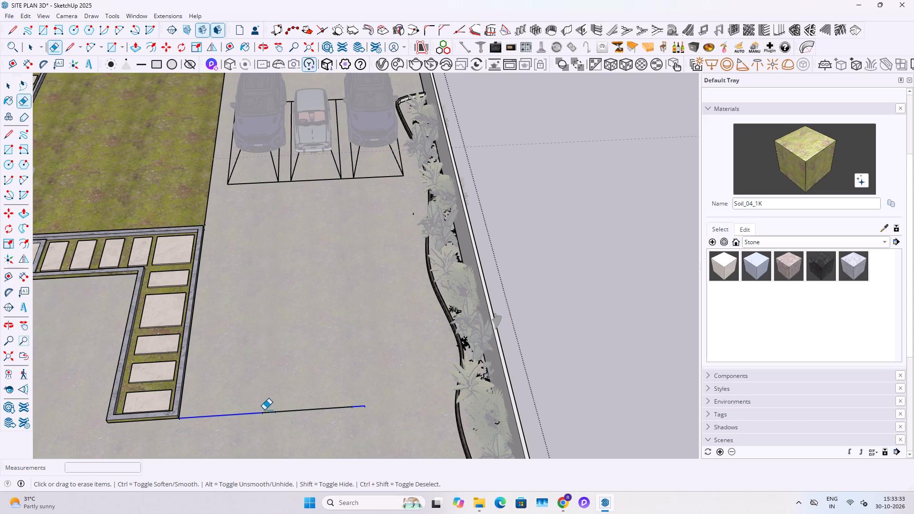
{"action": "left_click_drag", "start_coordinate": [264, 410], "coordinate": [367, 403]}
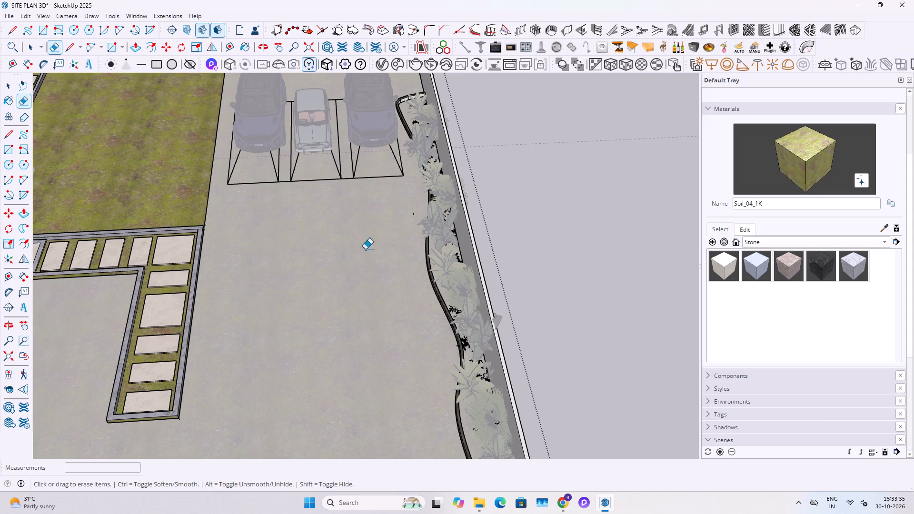
{"action": "left_click_drag", "start_coordinate": [410, 208], "coordinate": [407, 214]}
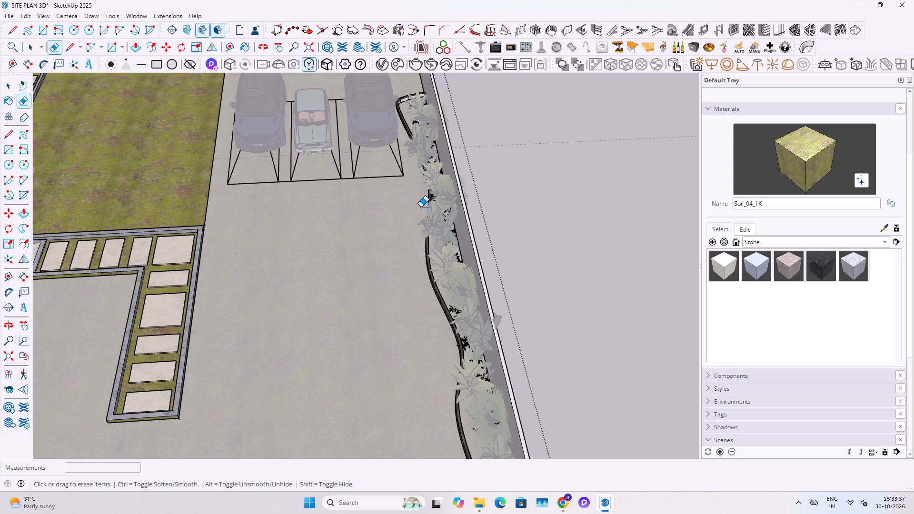
{"action": "key", "text": "space"}
{"action": "key", "text": "Escape"}
{"action": "scroll", "coordinate": [295, 282], "scroll_direction": "up", "scroll_amount": 1}
{"action": "key", "text": "Escape"}
{"action": "middle_click_drag", "start_coordinate": [287, 273], "coordinate": [347, 279]}
{"action": "scroll", "coordinate": [254, 280], "scroll_direction": "down", "scroll_amount": 4}
Place a guide line about 7' from the parking bays' front edge, through the outer corner of the stepping-stone path's kerb.
{"action": "key", "text": "r"}
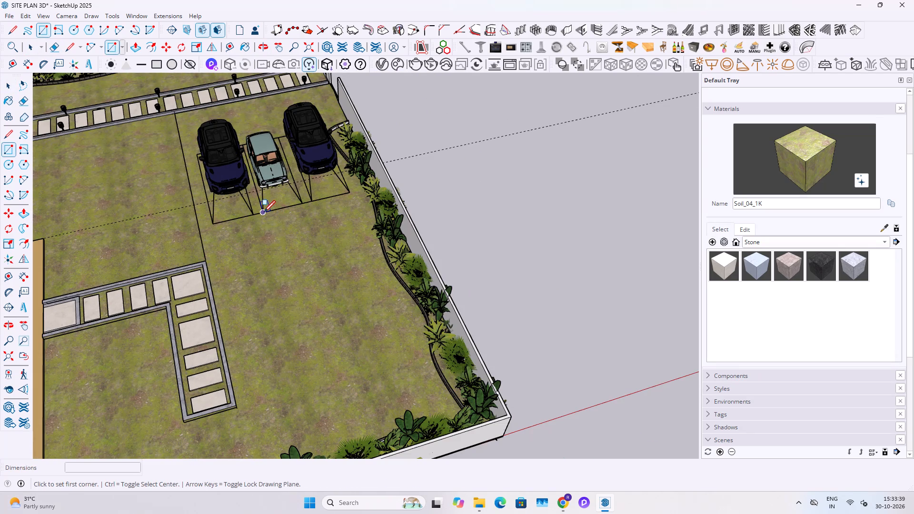
{"action": "key", "text": "space"}
{"action": "scroll", "coordinate": [276, 213], "scroll_direction": "up", "scroll_amount": 5}
{"action": "key", "text": "t"}
{"action": "left_click", "coordinate": [293, 206]}
{"action": "middle_click_drag", "start_coordinate": [263, 280], "coordinate": [148, 273]}
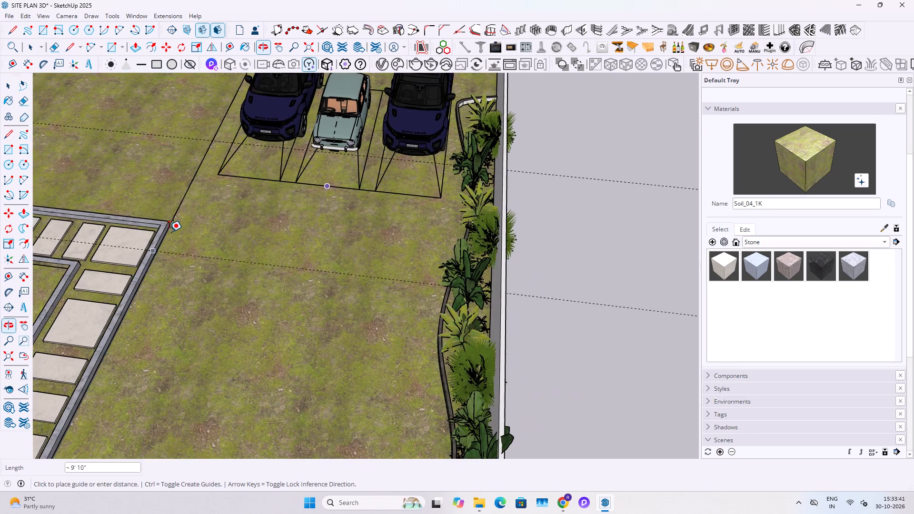
{"action": "scroll", "coordinate": [171, 228], "scroll_direction": "up", "scroll_amount": 12}
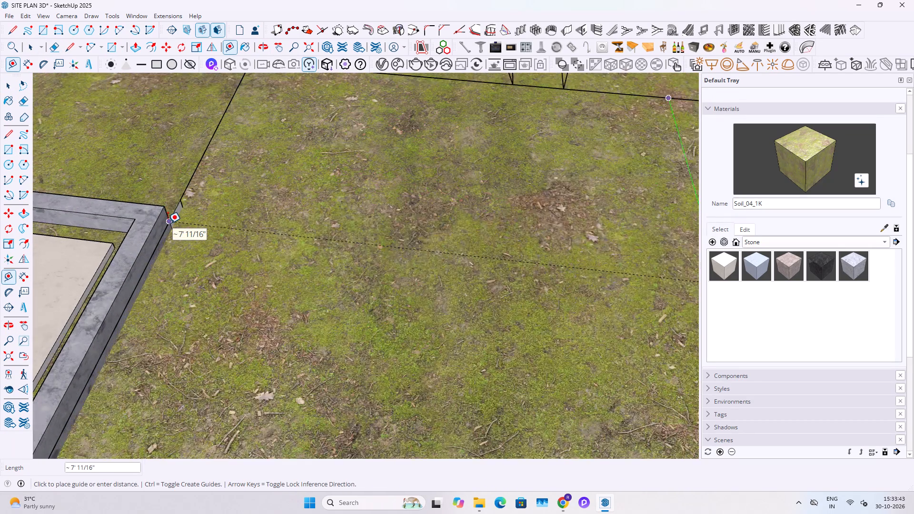
{"action": "scroll", "coordinate": [168, 223], "scroll_direction": "up", "scroll_amount": 17}
{"action": "middle_click_drag", "start_coordinate": [227, 220], "coordinate": [81, 129]}
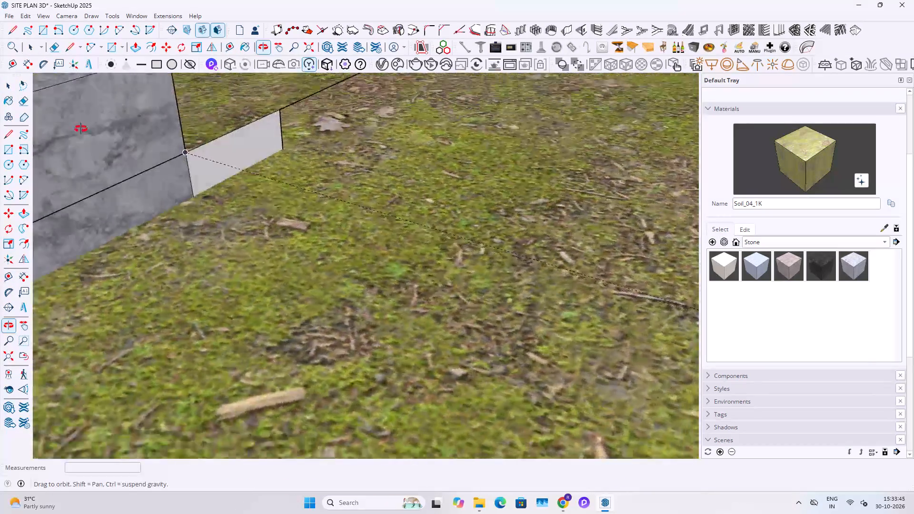
{"action": "middle_click_drag", "start_coordinate": [81, 129], "coordinate": [231, 96]}
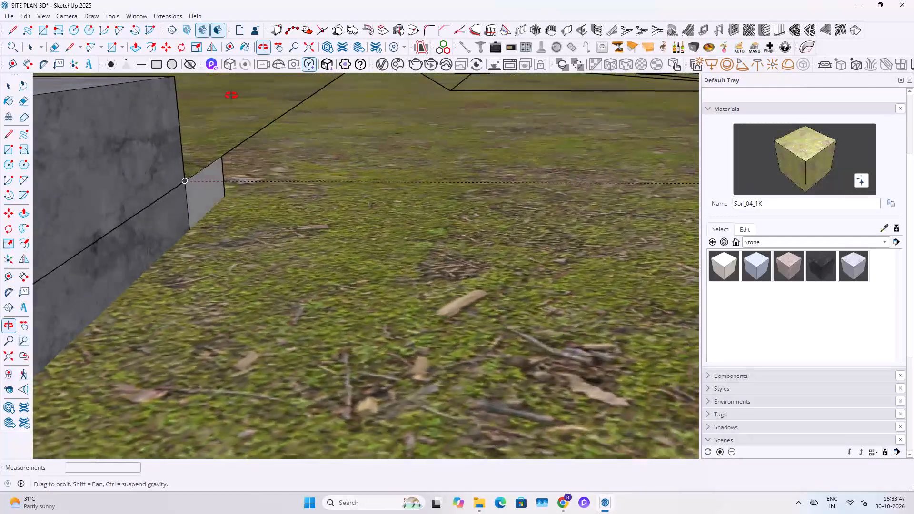
{"action": "middle_click_drag", "start_coordinate": [231, 96], "coordinate": [194, 106]}
{"action": "left_click", "coordinate": [179, 169]}
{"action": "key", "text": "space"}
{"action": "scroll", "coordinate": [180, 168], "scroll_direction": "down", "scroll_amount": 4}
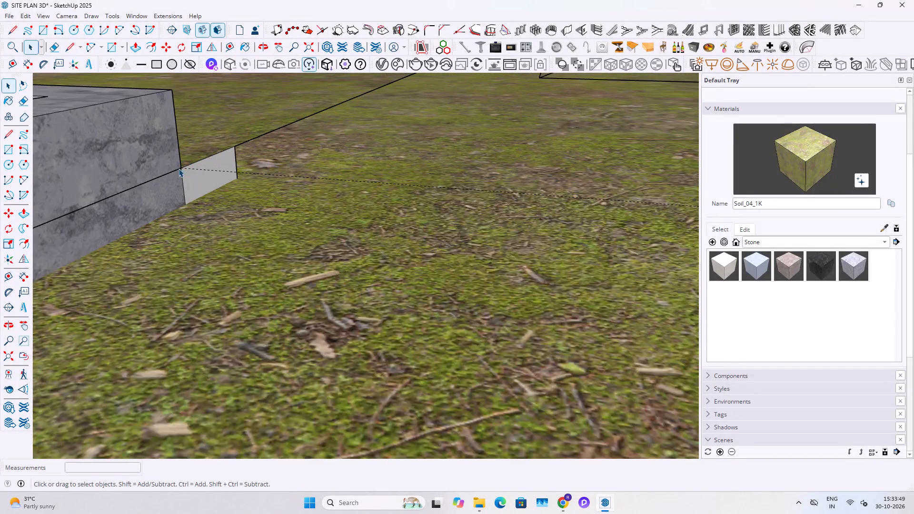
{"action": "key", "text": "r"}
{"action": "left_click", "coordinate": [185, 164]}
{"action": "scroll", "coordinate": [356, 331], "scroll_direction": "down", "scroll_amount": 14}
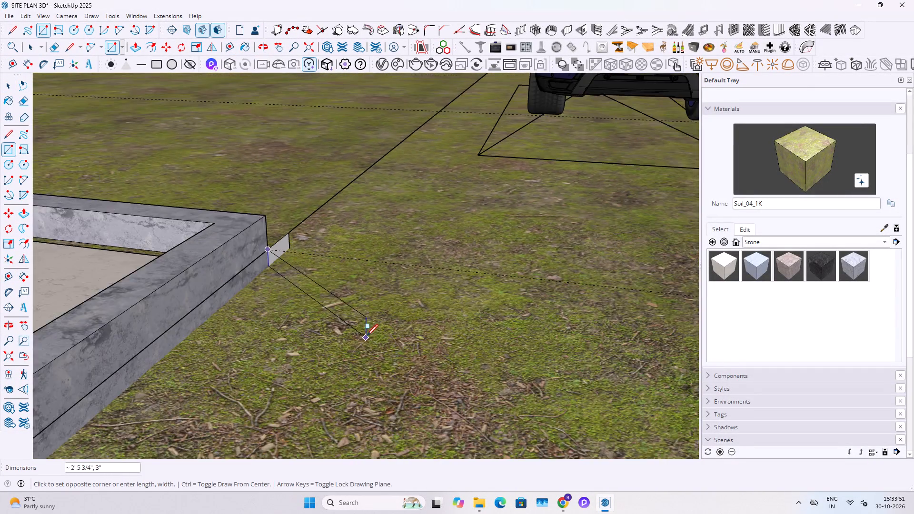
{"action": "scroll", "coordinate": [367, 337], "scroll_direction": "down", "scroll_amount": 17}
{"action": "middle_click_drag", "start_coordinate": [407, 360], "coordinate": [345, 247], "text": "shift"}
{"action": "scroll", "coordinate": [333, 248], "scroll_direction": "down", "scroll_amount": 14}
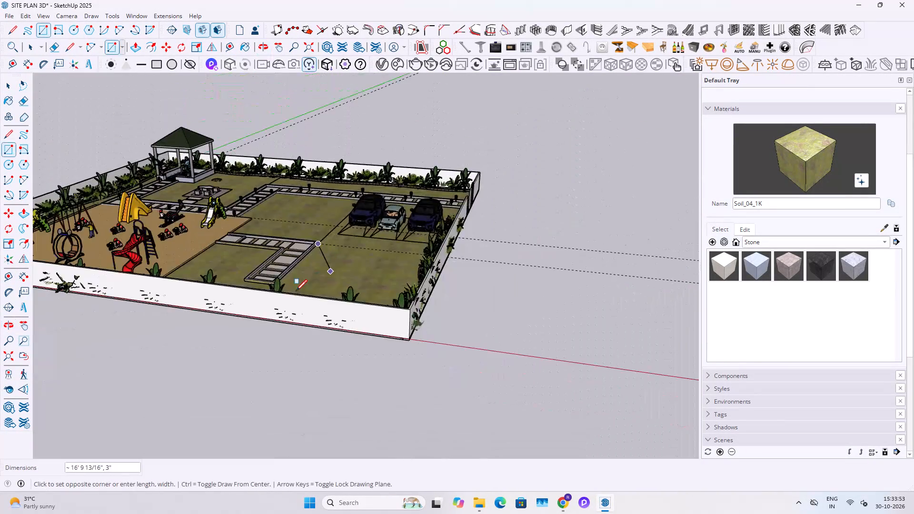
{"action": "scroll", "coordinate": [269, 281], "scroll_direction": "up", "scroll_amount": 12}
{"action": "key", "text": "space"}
Place a guide line about 22' 9" from the existing guide, through the outer corner at the far end of the stepping-stone path's kerb.
{"action": "middle_click_drag", "start_coordinate": [372, 295], "coordinate": [339, 338]}
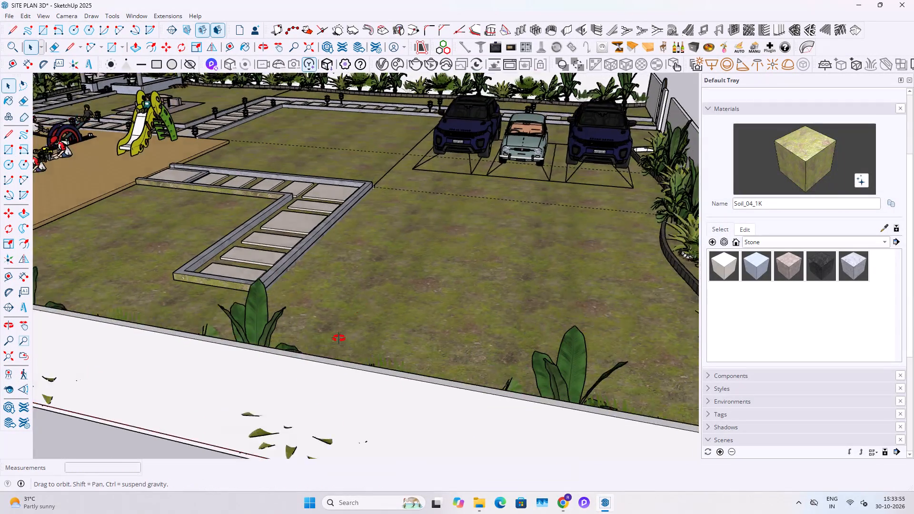
{"action": "middle_click_drag", "start_coordinate": [339, 338], "coordinate": [308, 369]}
{"action": "scroll", "coordinate": [344, 173], "scroll_direction": "up", "scroll_amount": 4}
{"action": "scroll", "coordinate": [439, 160], "scroll_direction": "down", "scroll_amount": 1}
{"action": "scroll", "coordinate": [447, 165], "scroll_direction": "up", "scroll_amount": 4}
{"action": "key", "text": "t"}
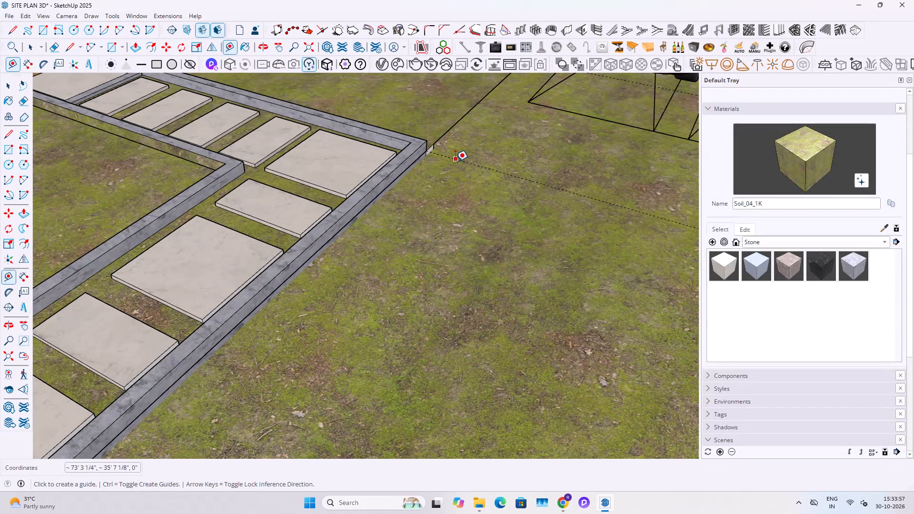
{"action": "left_click", "coordinate": [455, 161]}
{"action": "scroll", "coordinate": [350, 263], "scroll_direction": "down", "scroll_amount": 5}
{"action": "middle_click_drag", "start_coordinate": [309, 308], "coordinate": [407, 208], "text": "shift"}
{"action": "scroll", "coordinate": [293, 287], "scroll_direction": "up", "scroll_amount": 7}
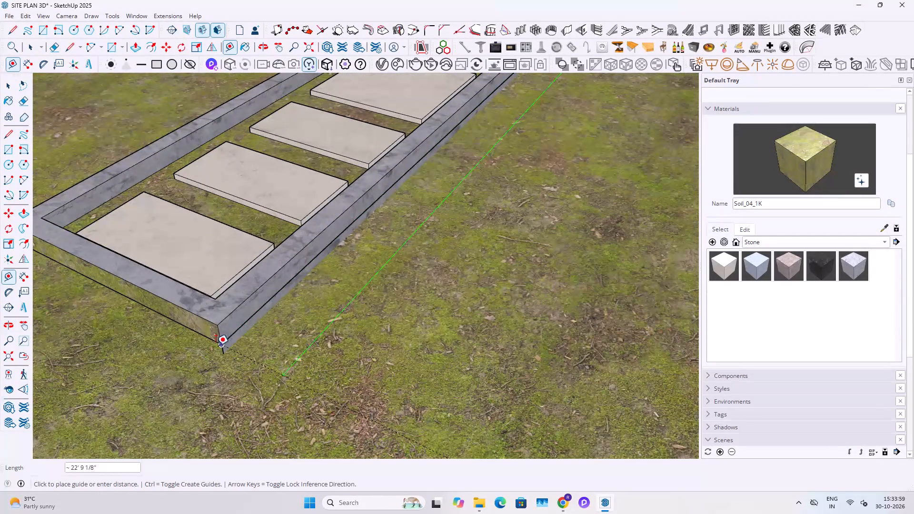
{"action": "left_click", "coordinate": [215, 346]}
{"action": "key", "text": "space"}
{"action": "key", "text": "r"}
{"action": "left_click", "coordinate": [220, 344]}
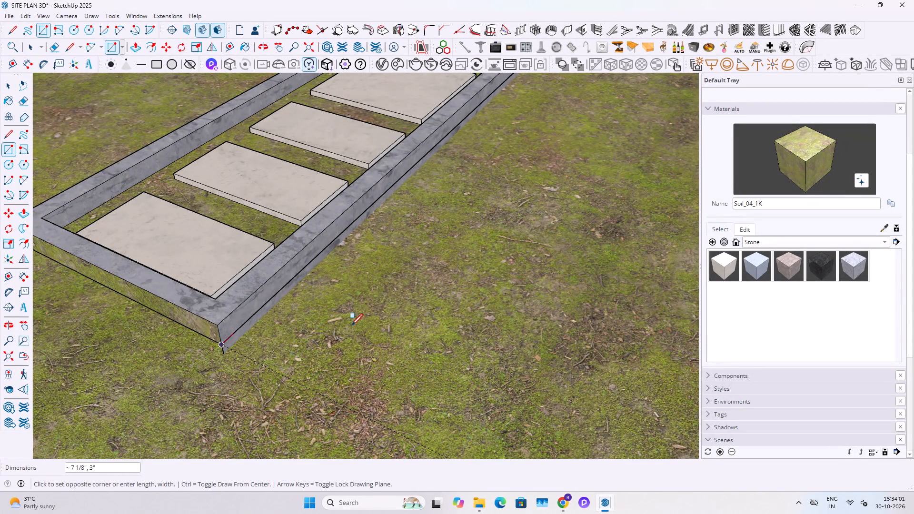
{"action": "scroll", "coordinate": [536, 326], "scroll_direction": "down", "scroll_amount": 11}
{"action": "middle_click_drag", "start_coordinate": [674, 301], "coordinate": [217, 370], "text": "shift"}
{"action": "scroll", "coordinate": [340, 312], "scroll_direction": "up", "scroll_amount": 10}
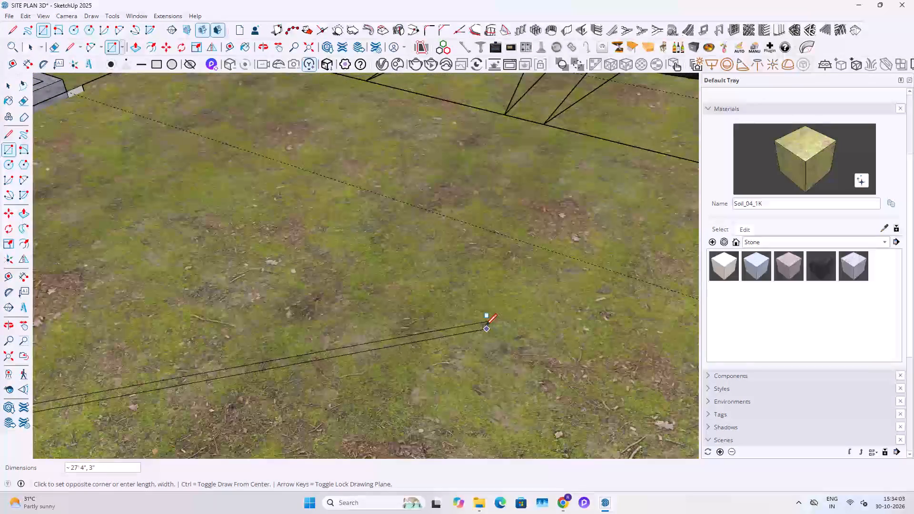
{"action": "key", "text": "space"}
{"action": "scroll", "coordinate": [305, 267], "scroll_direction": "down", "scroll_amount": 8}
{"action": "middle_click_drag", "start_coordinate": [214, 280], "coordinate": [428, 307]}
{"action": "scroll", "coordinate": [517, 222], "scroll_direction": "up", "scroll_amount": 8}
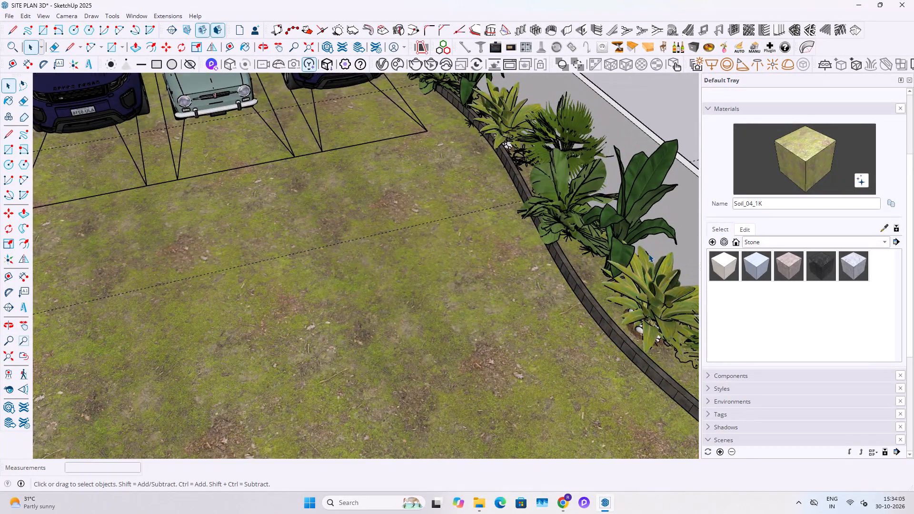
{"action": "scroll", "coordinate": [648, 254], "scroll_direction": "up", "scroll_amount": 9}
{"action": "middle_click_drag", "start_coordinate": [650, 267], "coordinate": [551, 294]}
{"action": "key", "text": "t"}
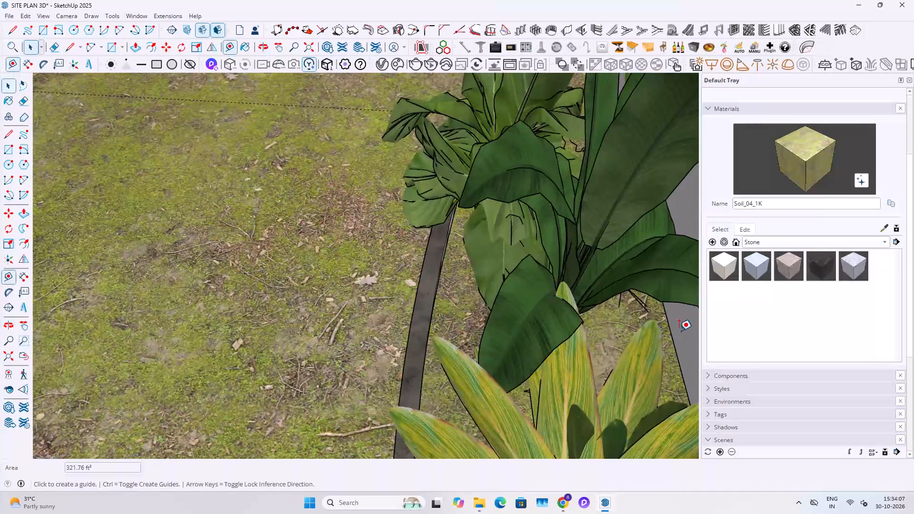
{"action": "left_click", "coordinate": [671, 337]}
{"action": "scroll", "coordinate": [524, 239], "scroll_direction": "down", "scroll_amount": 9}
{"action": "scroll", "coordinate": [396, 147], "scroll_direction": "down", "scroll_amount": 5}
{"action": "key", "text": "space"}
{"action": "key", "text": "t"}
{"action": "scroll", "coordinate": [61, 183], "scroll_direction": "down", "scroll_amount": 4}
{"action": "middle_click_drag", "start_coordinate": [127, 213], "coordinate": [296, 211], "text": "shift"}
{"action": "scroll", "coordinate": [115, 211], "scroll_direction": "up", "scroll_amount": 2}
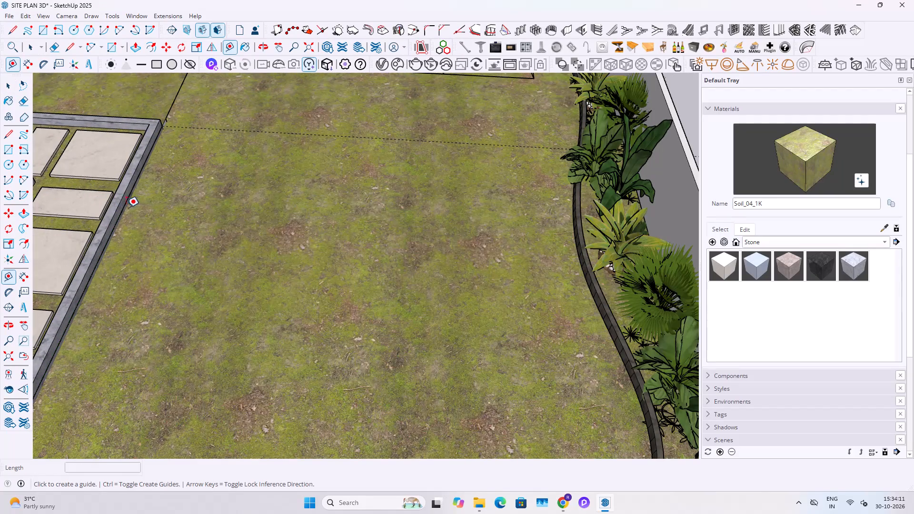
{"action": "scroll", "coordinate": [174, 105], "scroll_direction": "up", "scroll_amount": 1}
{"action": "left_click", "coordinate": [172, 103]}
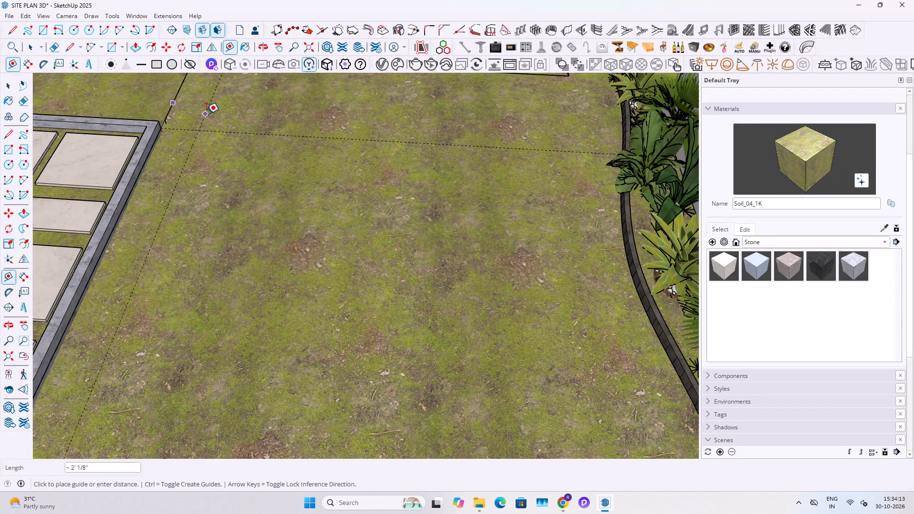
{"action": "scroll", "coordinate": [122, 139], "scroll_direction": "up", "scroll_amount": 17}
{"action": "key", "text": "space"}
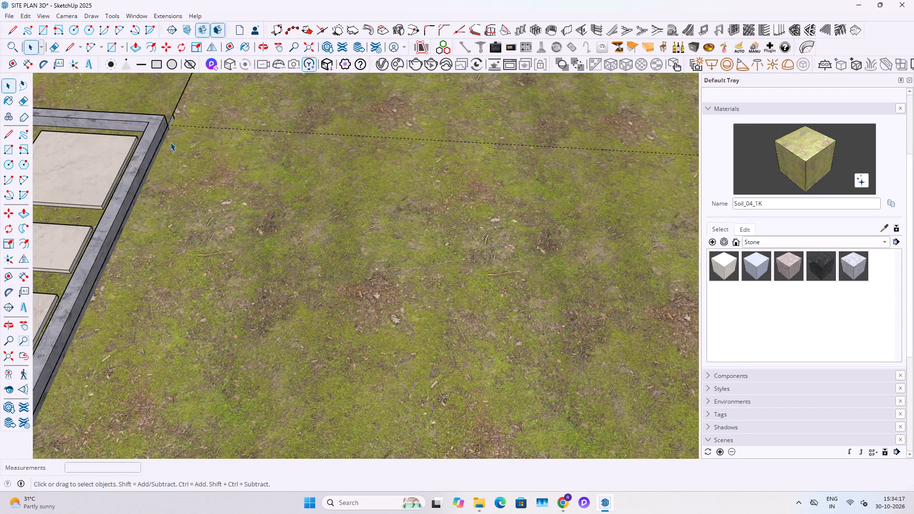
Place a guide line 10' out from the outer edge of the stepping-stone path's kerb, on the planting side.
{"action": "scroll", "coordinate": [163, 142], "scroll_direction": "up", "scroll_amount": 19}
{"action": "key", "text": "t"}
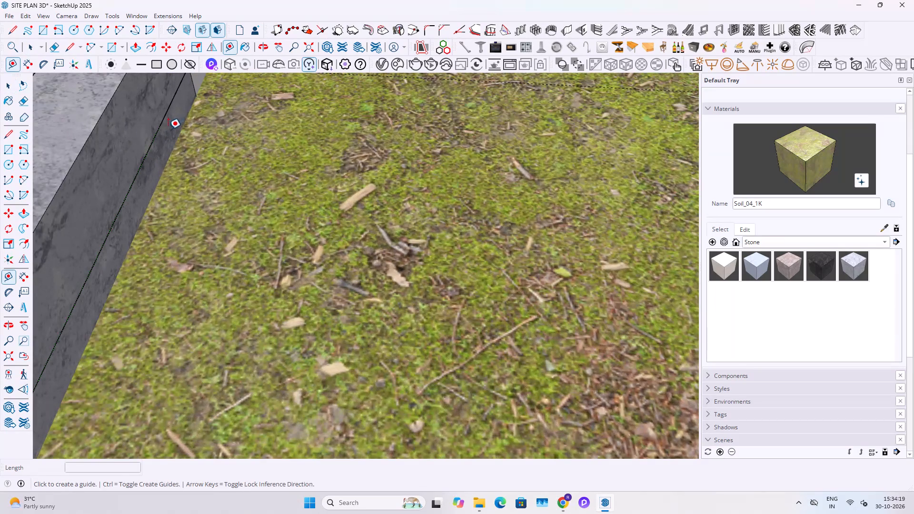
{"action": "left_click", "coordinate": [163, 119]}
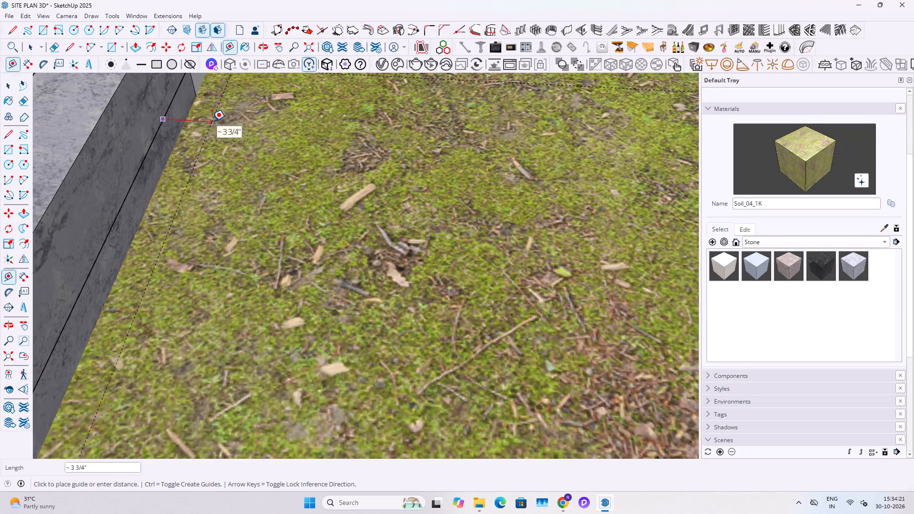
{"action": "key", "text": "1"}
{"action": "type", "text": "0'"}
{"action": "key", "text": "Return"}
{"action": "scroll", "coordinate": [195, 151], "scroll_direction": "down", "scroll_amount": 9}
{"action": "key", "text": "space"}
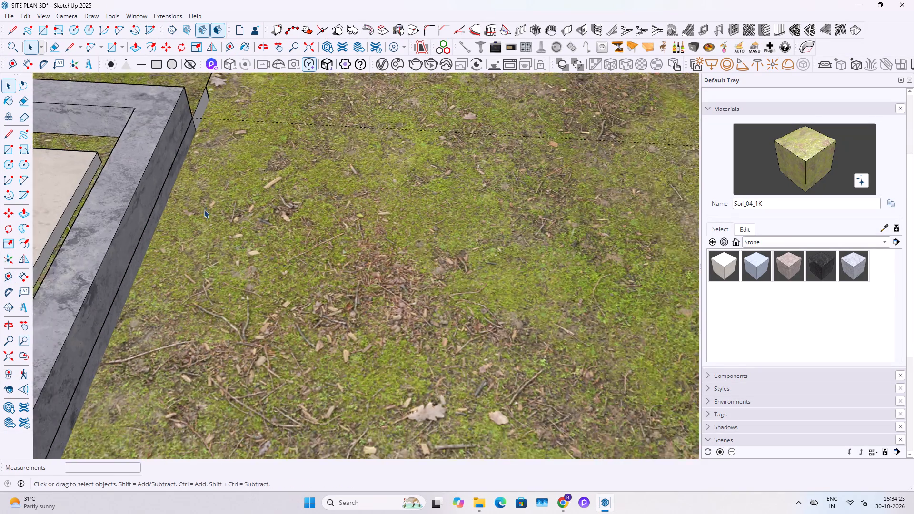
Draw a rectangle from the path kerb's outer corner near the parking to the intersection of the 10' guide and the far-end guide.
{"action": "scroll", "coordinate": [204, 209], "scroll_direction": "down", "scroll_amount": 16}
{"action": "scroll", "coordinate": [208, 209], "scroll_direction": "down", "scroll_amount": 5}
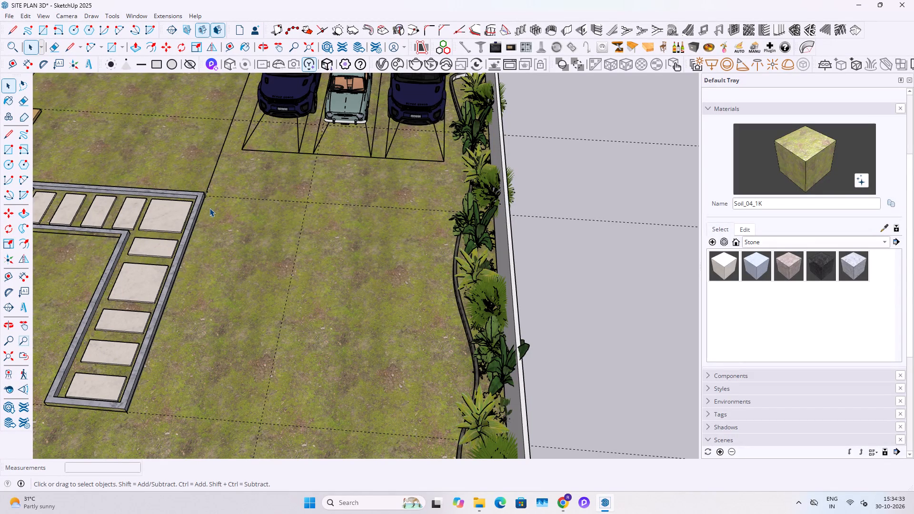
{"action": "scroll", "coordinate": [204, 199], "scroll_direction": "up", "scroll_amount": 16}
{"action": "key", "text": "r"}
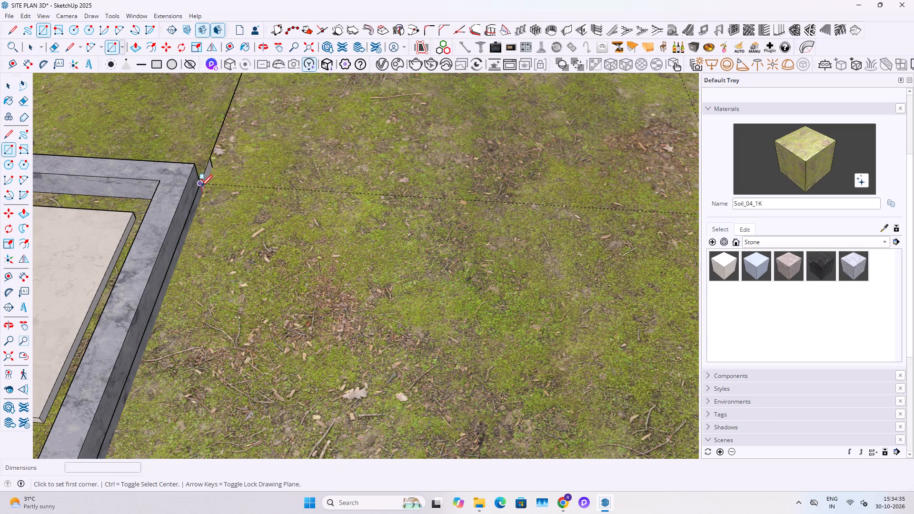
{"action": "left_click", "coordinate": [201, 188]}
{"action": "scroll", "coordinate": [265, 226], "scroll_direction": "down", "scroll_amount": 12}
{"action": "middle_click_drag", "start_coordinate": [279, 275], "coordinate": [282, 172], "text": "shift"}
{"action": "scroll", "coordinate": [276, 178], "scroll_direction": "down", "scroll_amount": 8}
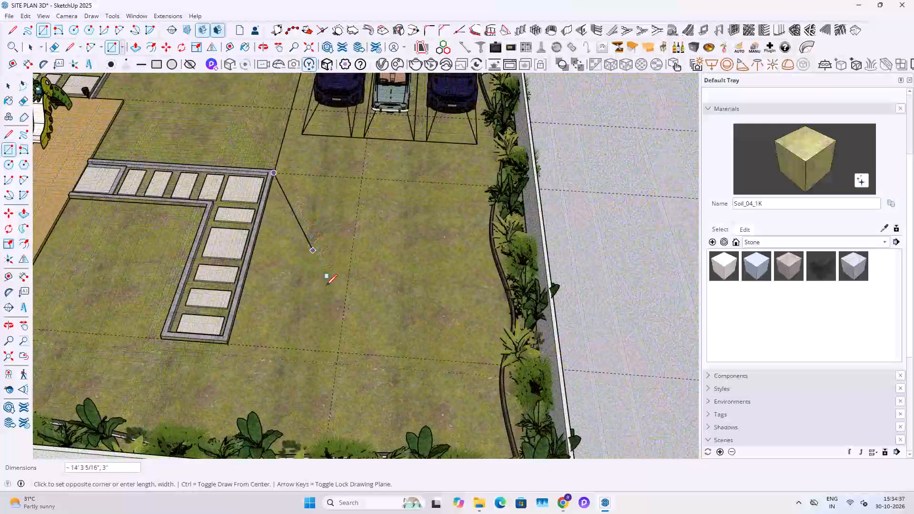
{"action": "left_click", "coordinate": [338, 354]}
{"action": "key", "text": "space"}
Scale the new rectangle along the red axis towards the curved planting bed, to a little over twice its width.
{"action": "double_click", "coordinate": [318, 302]}
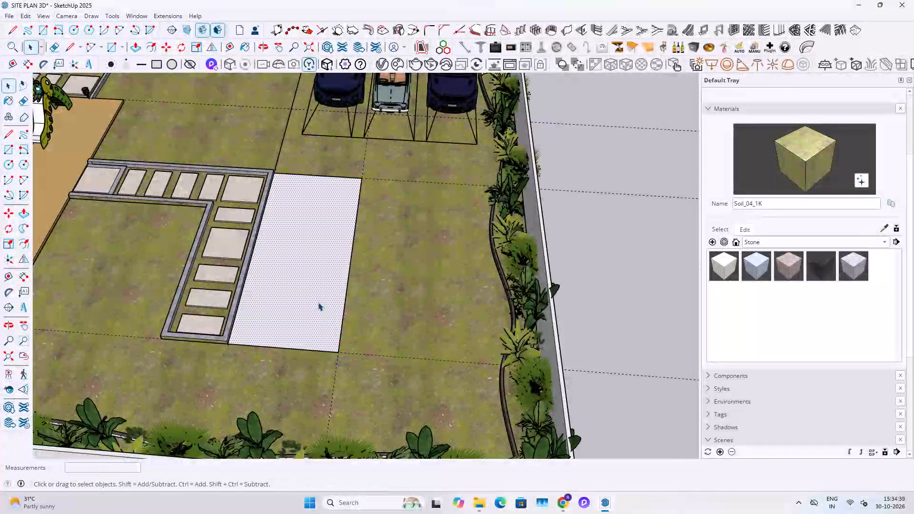
{"action": "key", "text": "d"}
{"action": "key", "text": "s"}
{"action": "left_click", "coordinate": [350, 252]}
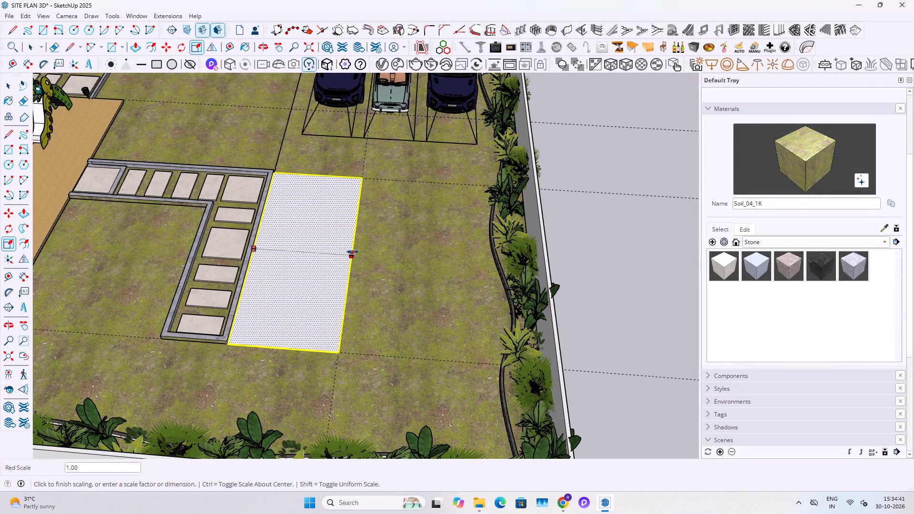
{"action": "left_click", "coordinate": [452, 258]}
{"action": "left_click", "coordinate": [452, 262]}
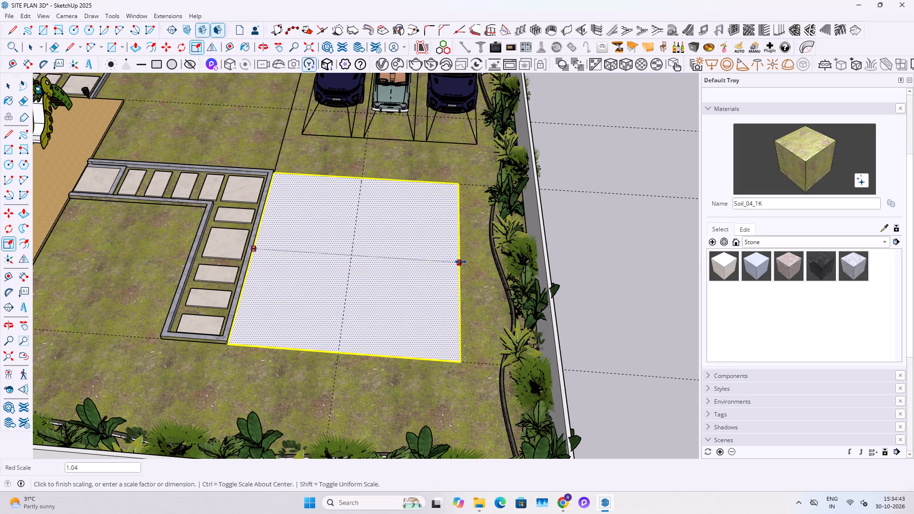
{"action": "left_click", "coordinate": [461, 262]}
{"action": "key", "text": "space"}
Push/pull the rectangle up into a thin slab, taking the height from the stepping-stone path's kerb.
{"action": "scroll", "coordinate": [392, 310], "scroll_direction": "up", "scroll_amount": 7}
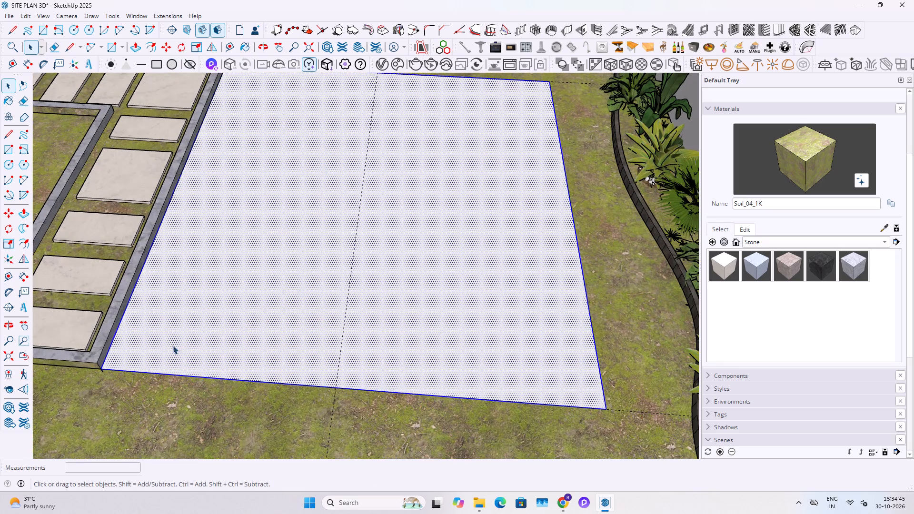
{"action": "scroll", "coordinate": [179, 331], "scroll_direction": "down", "scroll_amount": 6}
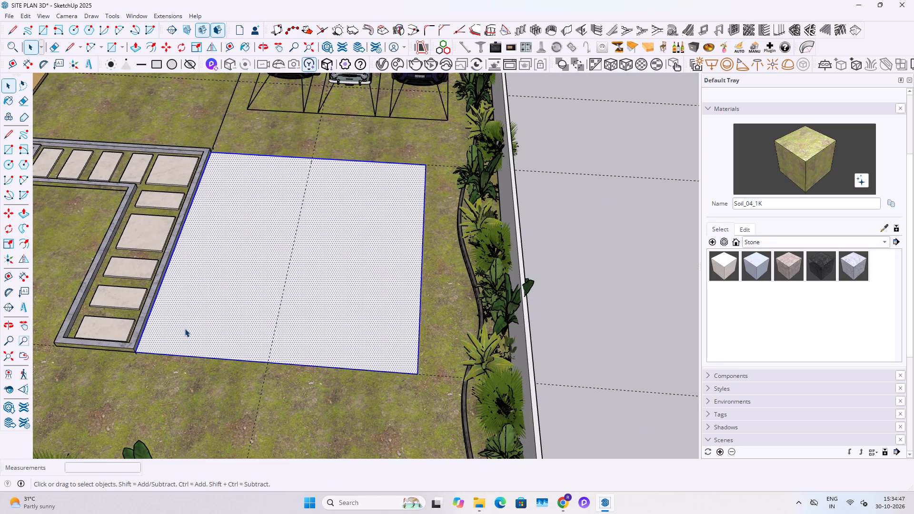
{"action": "scroll", "coordinate": [187, 340], "scroll_direction": "up", "scroll_amount": 4}
{"action": "key", "text": "p"}
{"action": "left_click", "coordinate": [192, 346]}
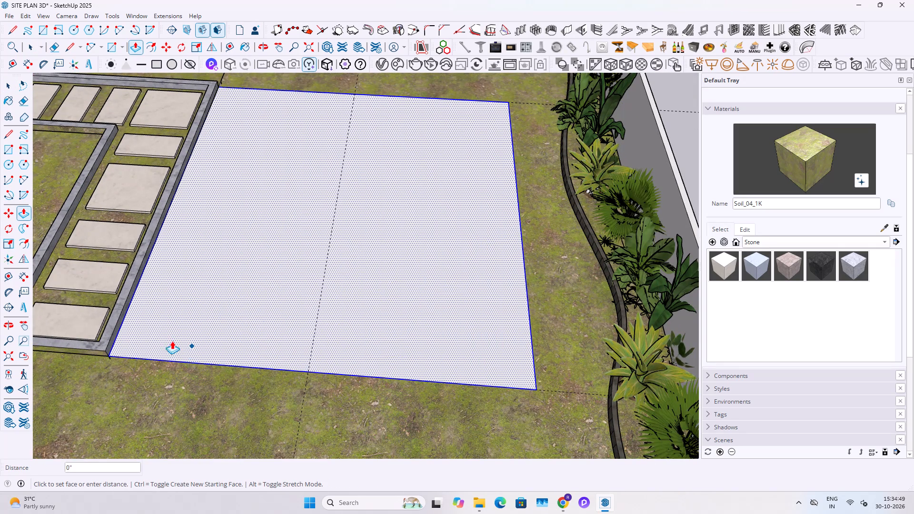
{"action": "left_click", "coordinate": [101, 345]}
{"action": "key", "text": "space"}
Select all of the new slab's connected geometry and make it a group.
{"action": "scroll", "coordinate": [322, 325], "scroll_direction": "down", "scroll_amount": 5}
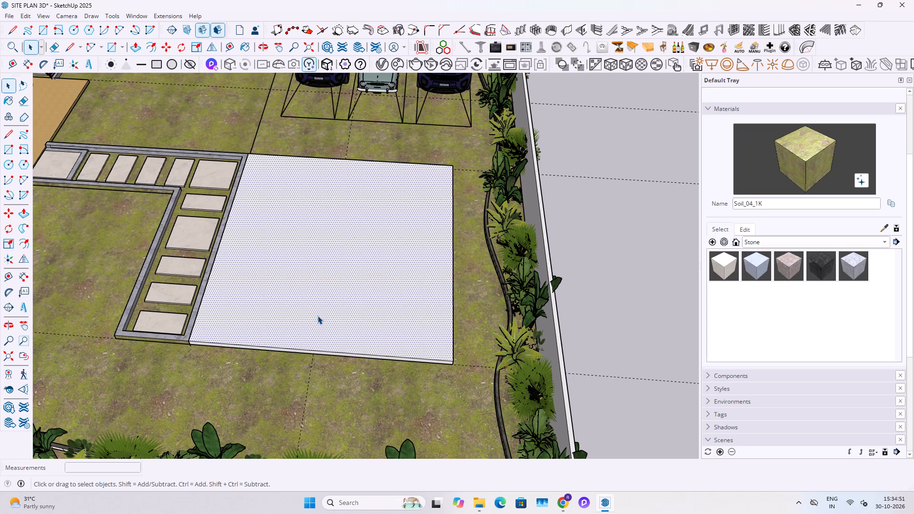
{"action": "triple_click", "coordinate": [318, 316]}
{"action": "right_click", "coordinate": [317, 316]}
{"action": "left_click", "coordinate": [354, 201]}
{"action": "middle_click_drag", "start_coordinate": [328, 265], "coordinate": [498, 288]}
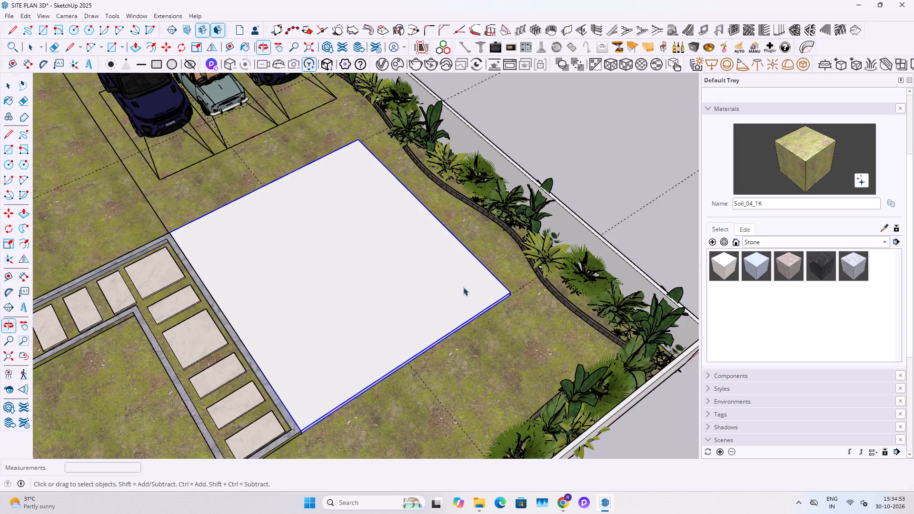
{"action": "scroll", "coordinate": [463, 295], "scroll_direction": "down", "scroll_amount": 2}
Switch to 3D Warehouse in Chrome, dismiss the image search and search the models for JALI.
{"action": "left_click", "coordinate": [568, 490]}
{"action": "left_click", "coordinate": [566, 504]}
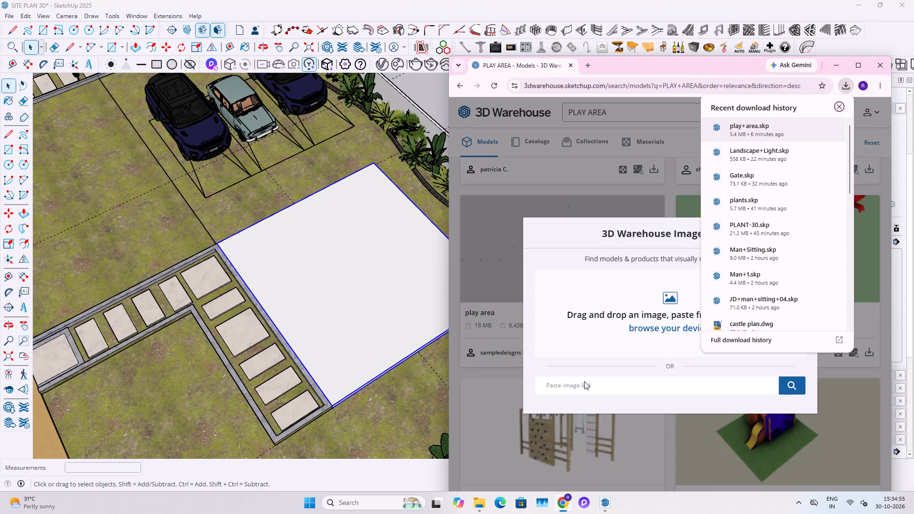
{"action": "left_click", "coordinate": [594, 179]}
{"action": "left_click_drag", "start_coordinate": [612, 110], "coordinate": [553, 121]}
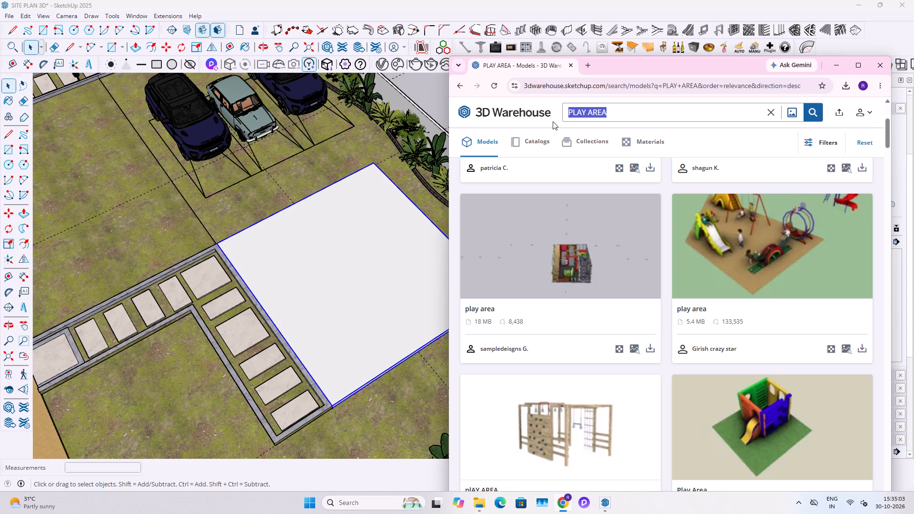
{"action": "type", "text": "JALI"}
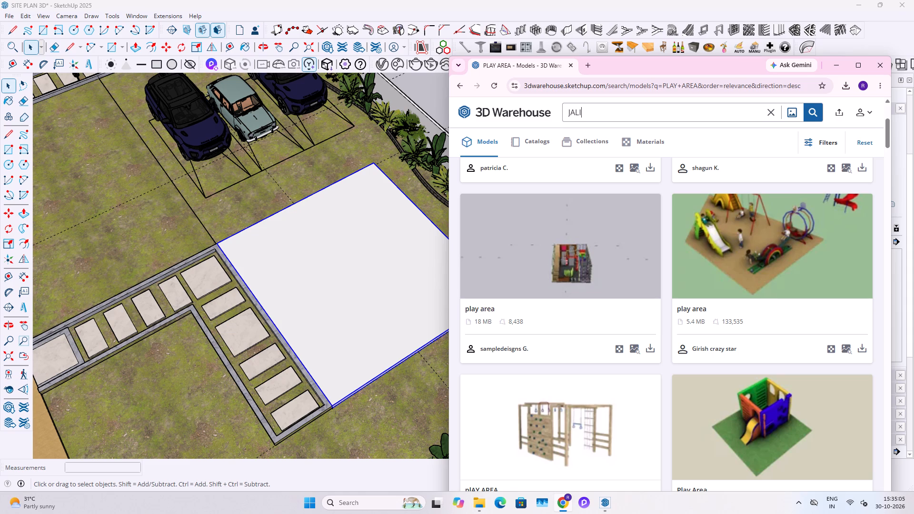
{"action": "key", "text": "Return"}
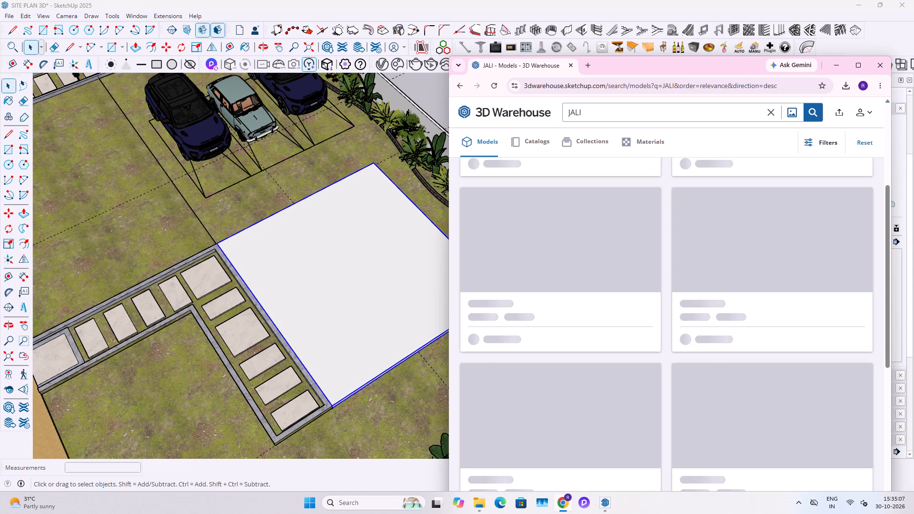
Browse the JALI results and open the 526 KB jali model showing a brown lattice panel.
{"action": "scroll", "coordinate": [586, 310], "scroll_direction": "down", "scroll_amount": 5}
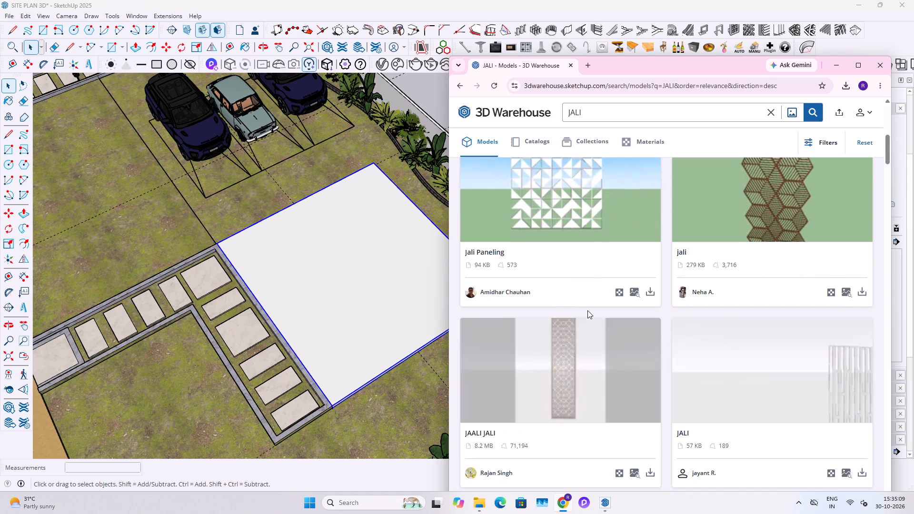
{"action": "scroll", "coordinate": [587, 310], "scroll_direction": "down", "scroll_amount": 14}
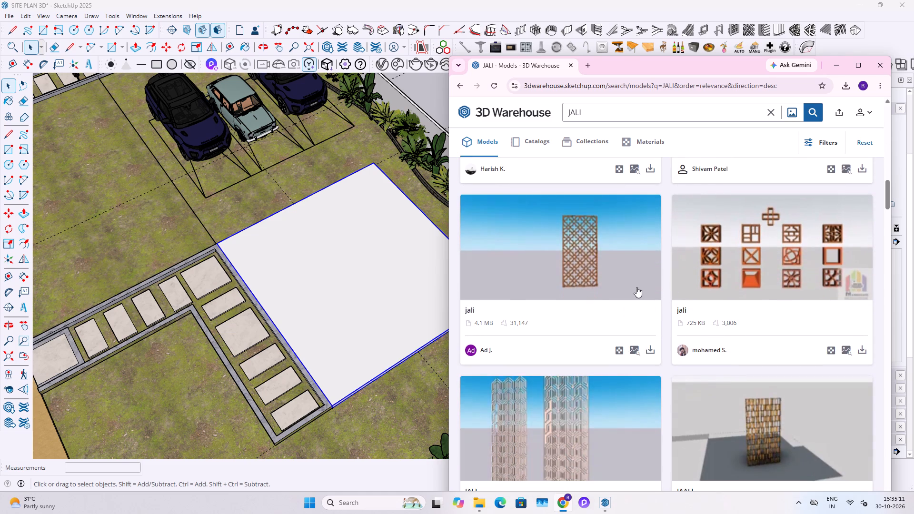
{"action": "scroll", "coordinate": [767, 289], "scroll_direction": "down", "scroll_amount": 5}
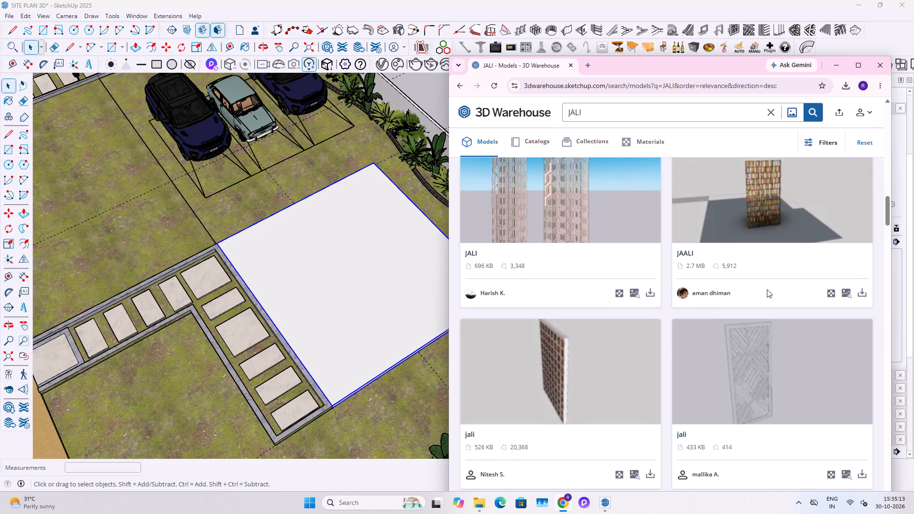
{"action": "scroll", "coordinate": [766, 289], "scroll_direction": "down", "scroll_amount": 5}
{"action": "scroll", "coordinate": [755, 292], "scroll_direction": "up", "scroll_amount": 5}
{"action": "left_click", "coordinate": [591, 379]}
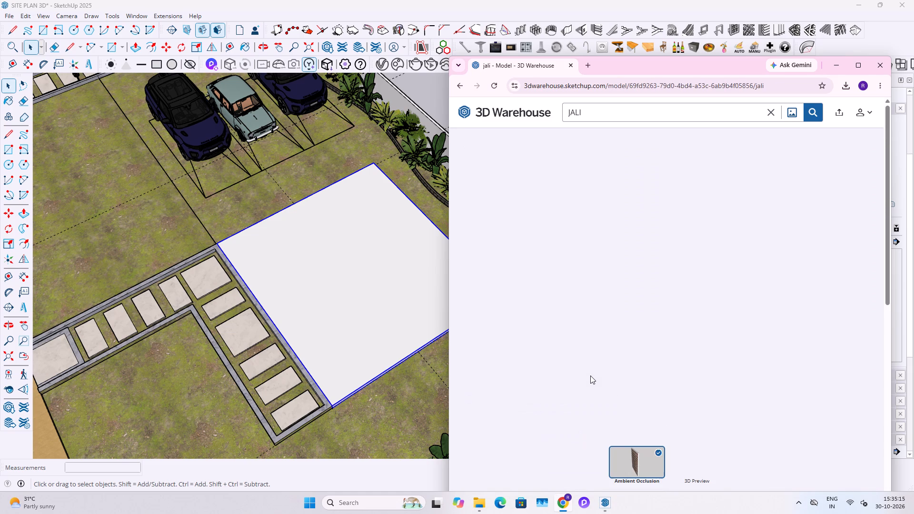
Preview the brown lattice jali model in 3D and return to the JALI search results.
{"action": "left_click", "coordinate": [695, 456]}
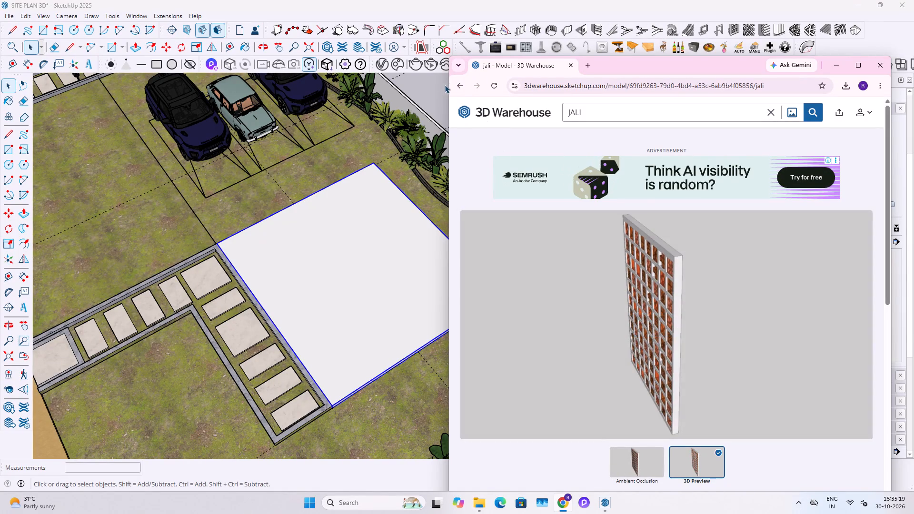
{"action": "left_click", "coordinate": [466, 88]}
Download the 725 KB jali block set as a SketchUp file named terracotta+wall+block into Downloads.
{"action": "scroll", "coordinate": [710, 214], "scroll_direction": "up", "scroll_amount": 3}
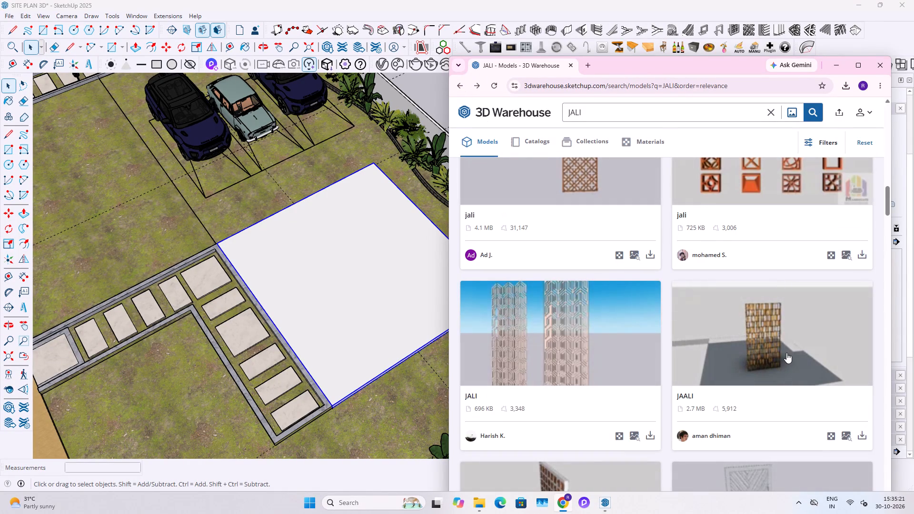
{"action": "scroll", "coordinate": [789, 355], "scroll_direction": "up", "scroll_amount": 3}
{"action": "left_click", "coordinate": [866, 401]}
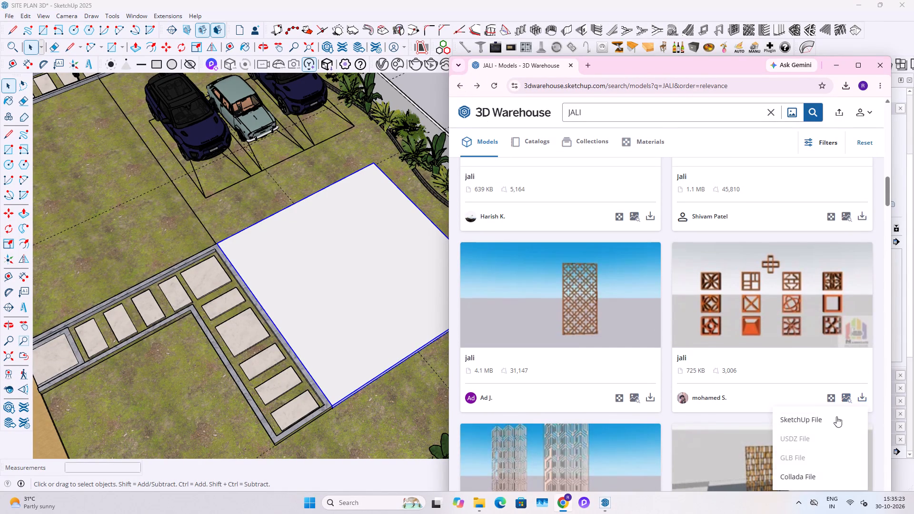
{"action": "left_click", "coordinate": [836, 416]}
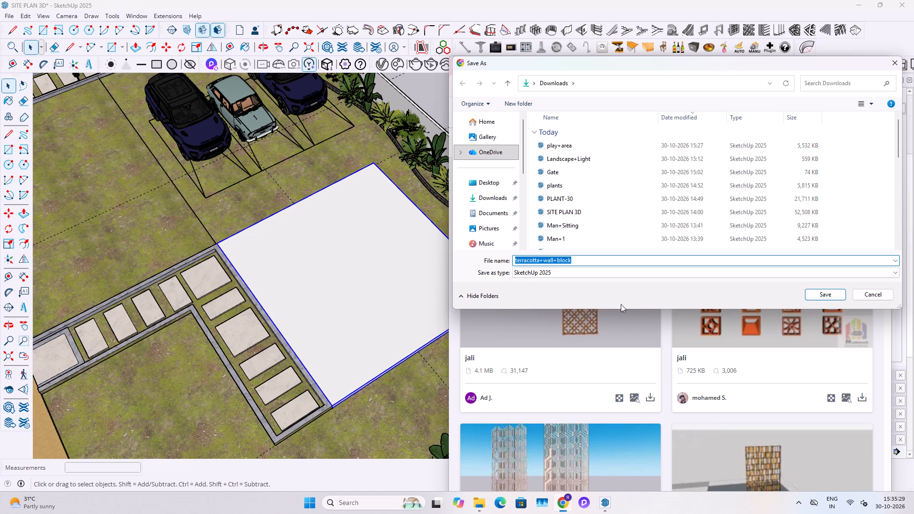
{"action": "left_click", "coordinate": [806, 298]}
Bring the downloaded terracotta+wall+block file into the SketchUp site plan and place it on the new white slab.
{"action": "left_click_drag", "start_coordinate": [796, 108], "coordinate": [734, 131]}
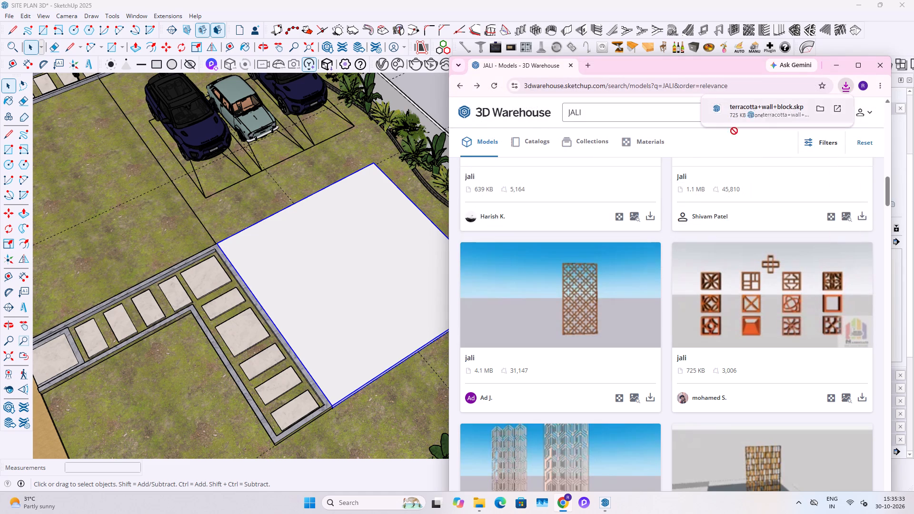
{"action": "left_click_drag", "start_coordinate": [734, 131], "coordinate": [367, 327]}
{"action": "scroll", "coordinate": [362, 330], "scroll_direction": "up", "scroll_amount": 8}
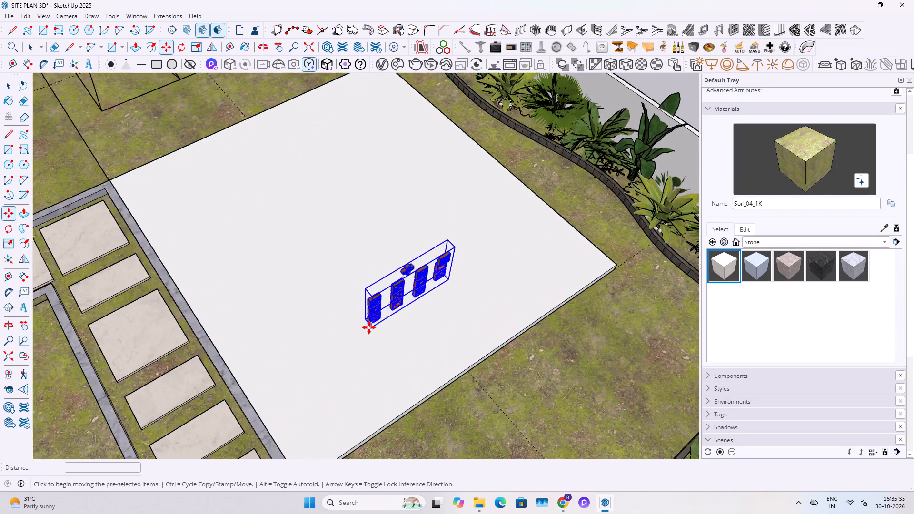
{"action": "scroll", "coordinate": [369, 327], "scroll_direction": "up", "scroll_amount": 10}
{"action": "key", "text": "space"}
{"action": "key", "text": "Escape"}
{"action": "scroll", "coordinate": [340, 319], "scroll_direction": "down", "scroll_amount": 16}
{"action": "middle_click_drag", "start_coordinate": [388, 283], "coordinate": [278, 320]}
{"action": "left_click", "coordinate": [516, 292]}
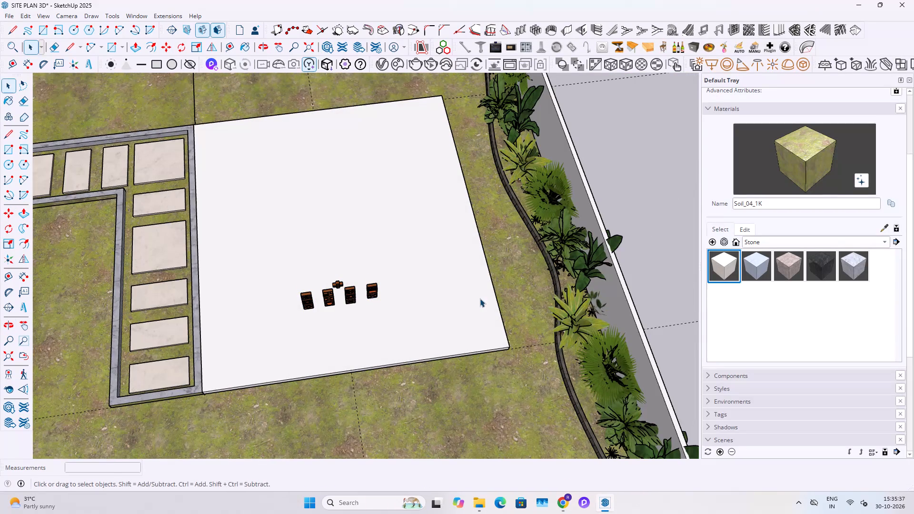
Place a guide line on the slab, parallel to and just inside its edge facing the curved planting bed.
{"action": "left_click", "coordinate": [479, 299]}
{"action": "scroll", "coordinate": [479, 299], "scroll_direction": "up", "scroll_amount": 3}
{"action": "key", "text": "t"}
{"action": "left_click", "coordinate": [501, 291]}
{"action": "left_click", "coordinate": [468, 292]}
{"action": "scroll", "coordinate": [468, 292], "scroll_direction": "down", "scroll_amount": 3}
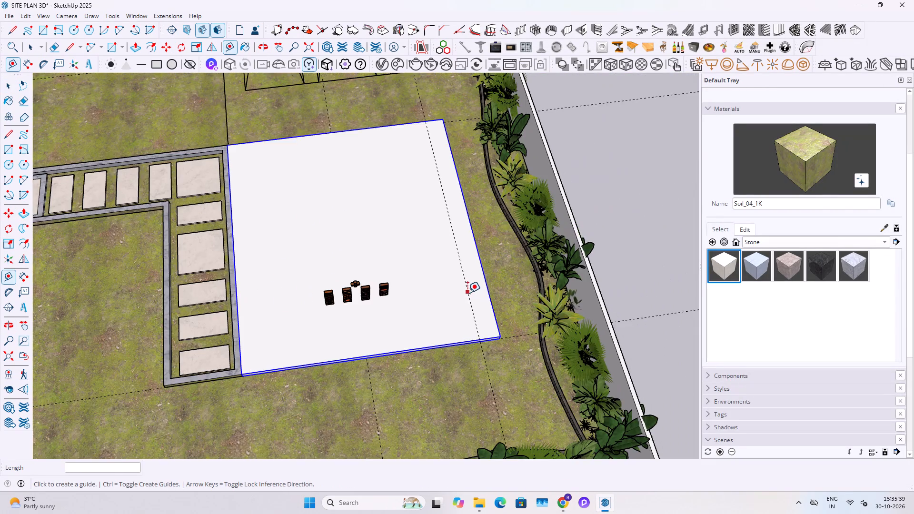
{"action": "scroll", "coordinate": [467, 293], "scroll_direction": "down", "scroll_amount": 4}
{"action": "scroll", "coordinate": [482, 301], "scroll_direction": "up", "scroll_amount": 5}
{"action": "scroll", "coordinate": [482, 301], "scroll_direction": "down", "scroll_amount": 4}
Draw a rectangle about 1' 8 5/8" by 22' 9 1/8" between the guide and the slab's planting-bed edge.
{"action": "key", "text": "space"}
{"action": "key", "text": "r"}
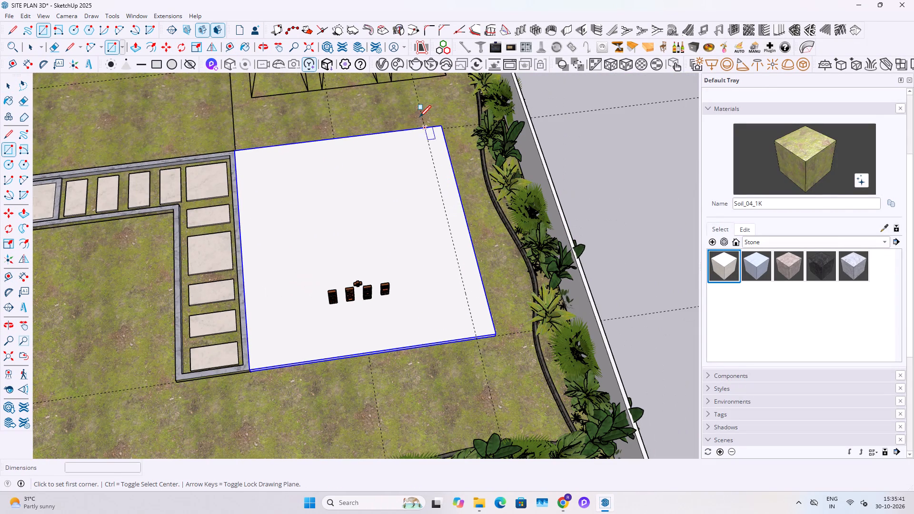
{"action": "left_click", "coordinate": [423, 130]}
{"action": "left_click", "coordinate": [492, 329]}
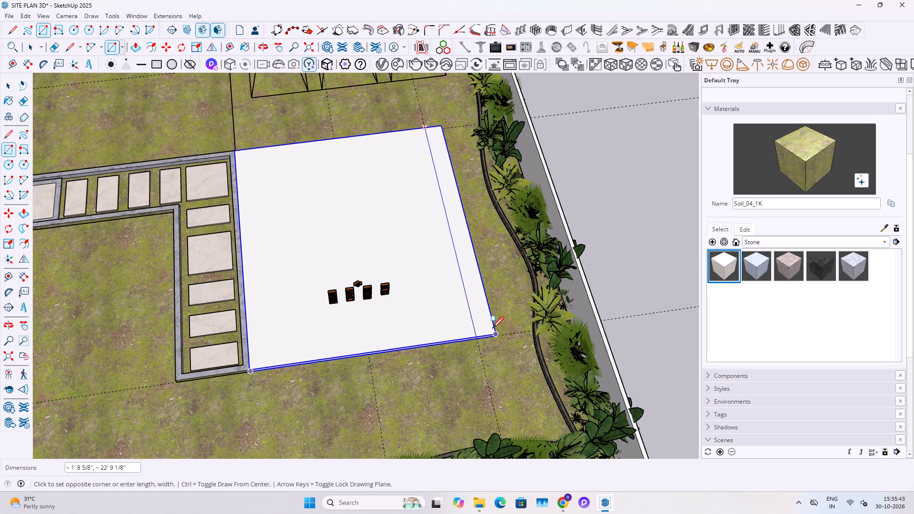
{"action": "key", "text": "space"}
{"action": "scroll", "coordinate": [483, 329], "scroll_direction": "up", "scroll_amount": 3}
Add a guide line 9" inside the slab's planting-bed edge, within the rectangular strip.
{"action": "left_click", "coordinate": [481, 317]}
{"action": "scroll", "coordinate": [481, 317], "scroll_direction": "up", "scroll_amount": 4}
{"action": "key", "text": "t"}
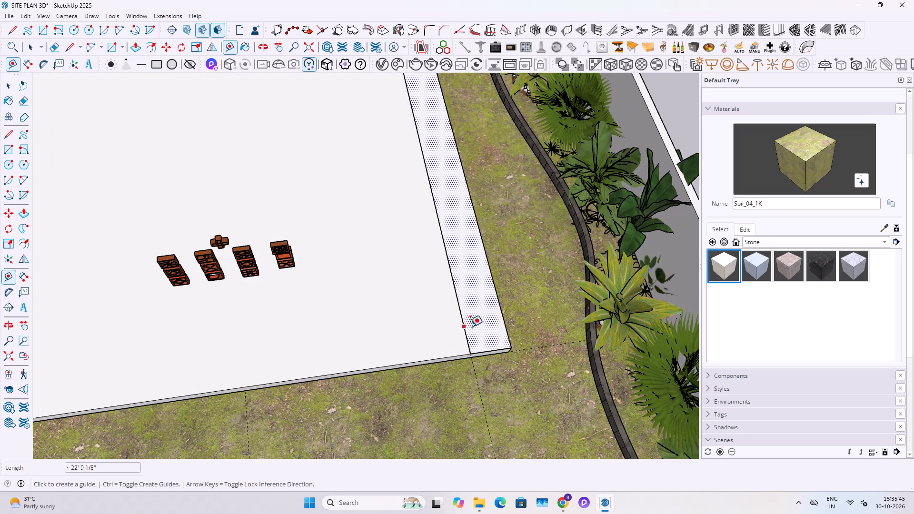
{"action": "left_click", "coordinate": [506, 316]}
{"action": "type", "text": "9\""}
{"action": "key", "text": "Return"}
{"action": "key", "text": "space"}
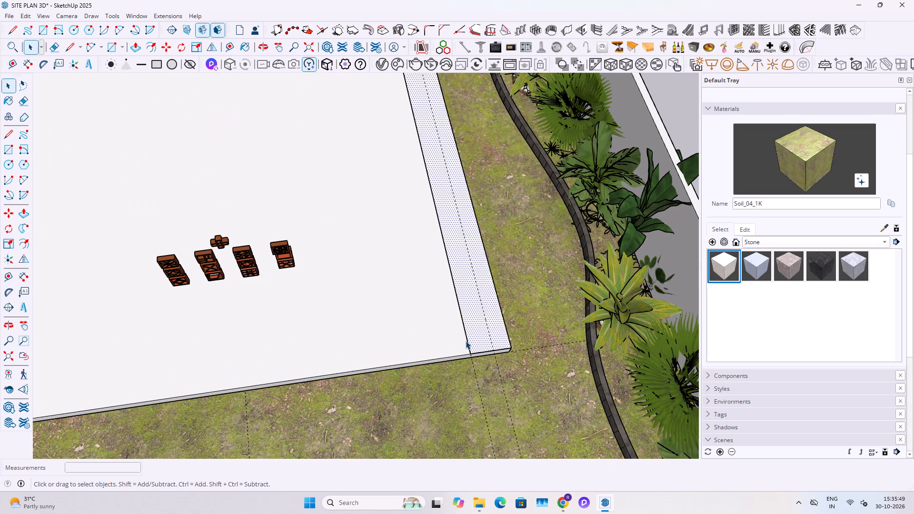
Scale the strip's width down so its inner edge meets the 9" guide.
{"action": "double_click", "coordinate": [467, 336]}
{"action": "scroll", "coordinate": [467, 336], "scroll_direction": "down", "scroll_amount": 7}
{"action": "triple_click", "coordinate": [467, 336]}
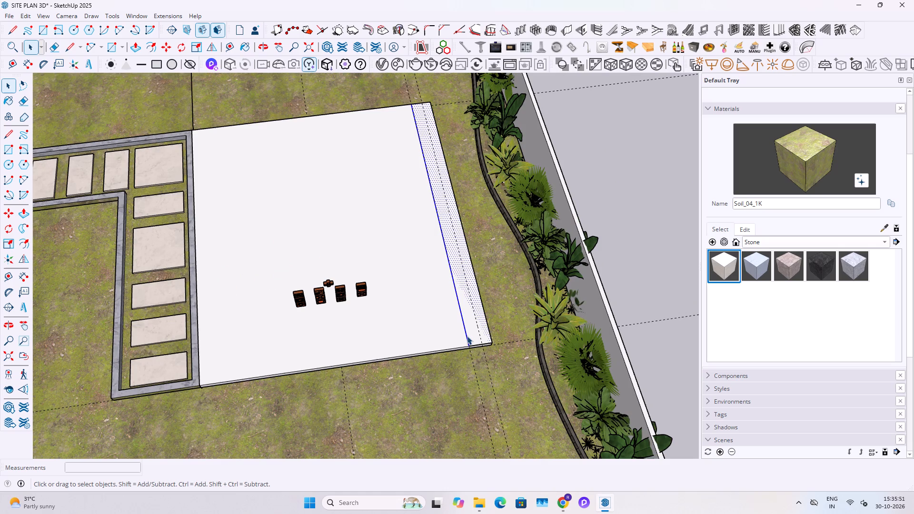
{"action": "key", "text": "s"}
{"action": "left_click", "coordinate": [435, 210]}
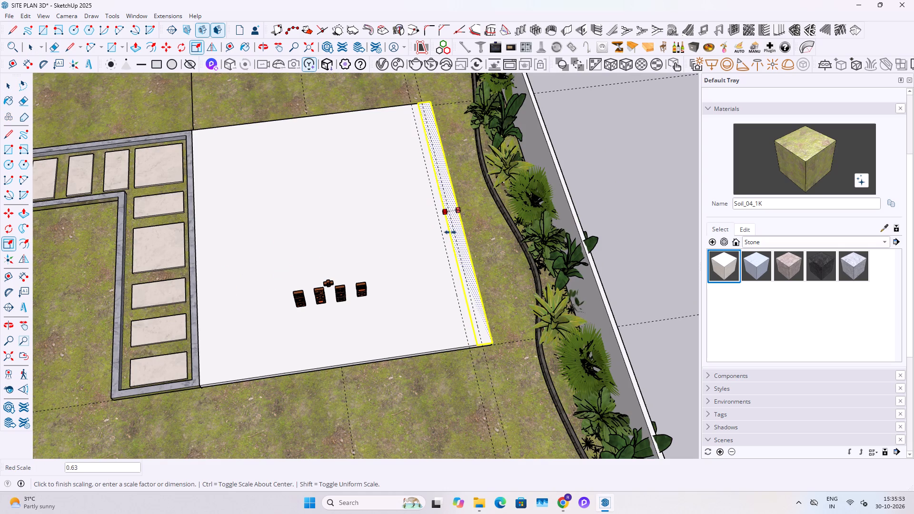
{"action": "left_click", "coordinate": [457, 245]}
{"action": "key", "text": "space"}
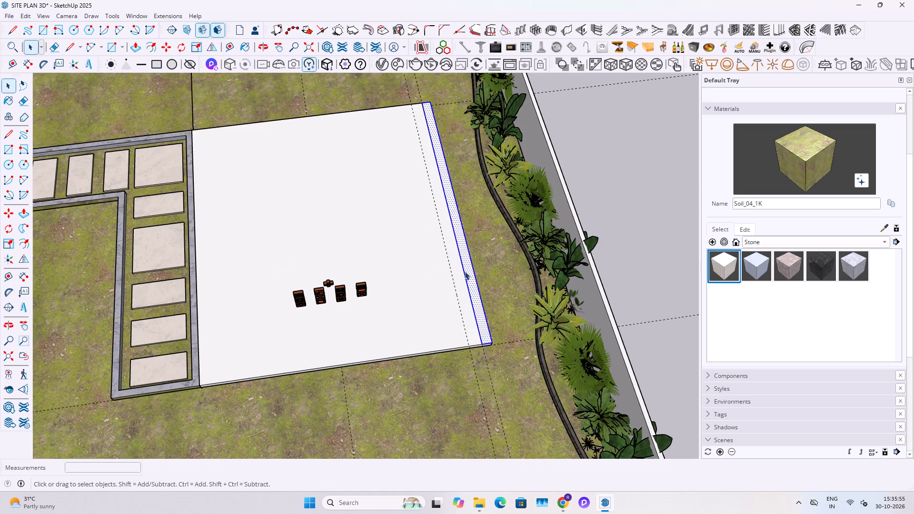
Push/pull the narrow strip up 9' to form a wall along the slab's edge.
{"action": "key", "text": "p"}
{"action": "left_click", "coordinate": [465, 271]}
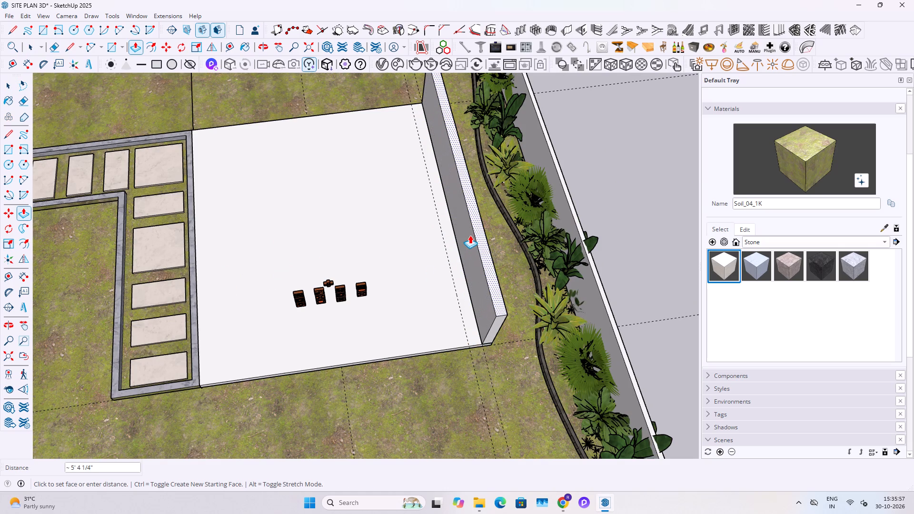
{"action": "key", "text": "1"}
{"action": "key", "text": "BackSpace"}
{"action": "type", "text": "9'"}
{"action": "key", "text": "Return"}
{"action": "key", "text": "space"}
Offset the outline of the wall's slab-side face inward by 9".
{"action": "middle_click_drag", "start_coordinate": [417, 270], "coordinate": [651, 185]}
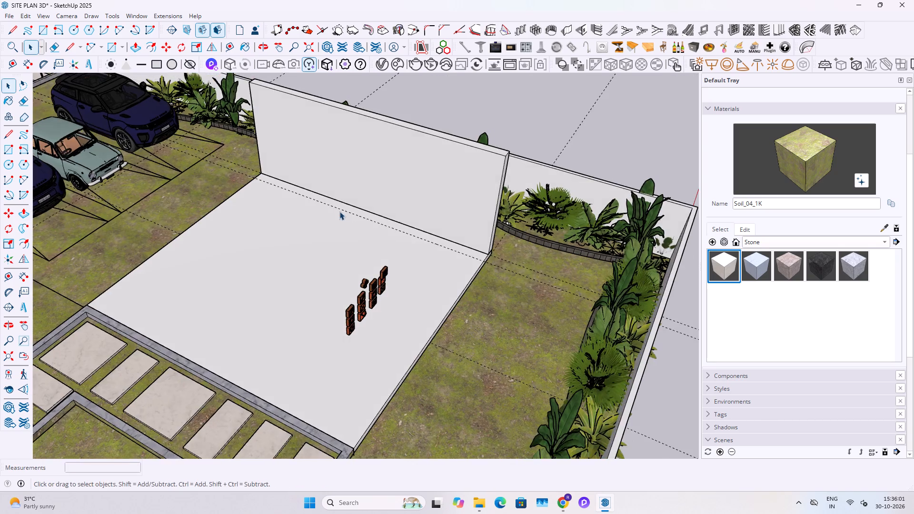
{"action": "middle_click_drag", "start_coordinate": [343, 208], "coordinate": [604, 167]}
{"action": "scroll", "coordinate": [309, 188], "scroll_direction": "up", "scroll_amount": 4}
{"action": "middle_click_drag", "start_coordinate": [302, 190], "coordinate": [288, 230]}
{"action": "scroll", "coordinate": [288, 229], "scroll_direction": "up", "scroll_amount": 1}
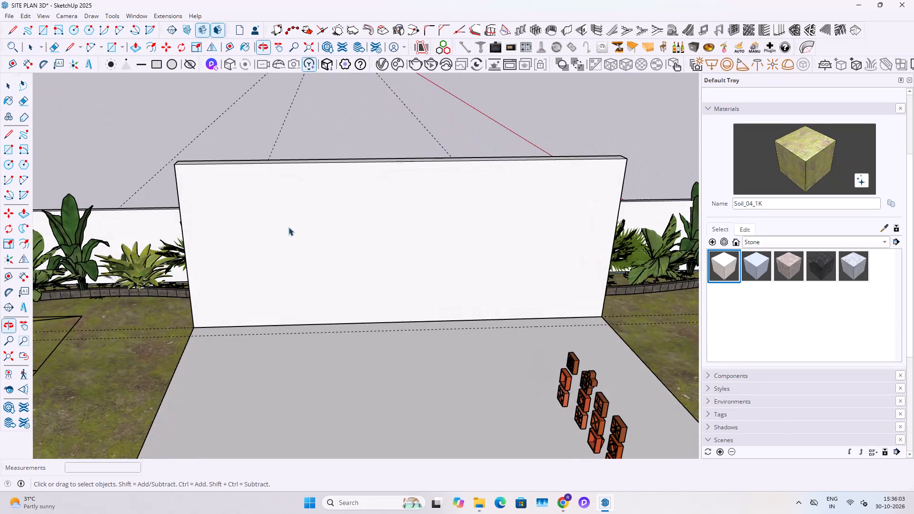
{"action": "left_click", "coordinate": [284, 227]}
{"action": "scroll", "coordinate": [228, 257], "scroll_direction": "up", "scroll_amount": 2}
{"action": "key", "text": "f"}
{"action": "left_click", "coordinate": [183, 279]}
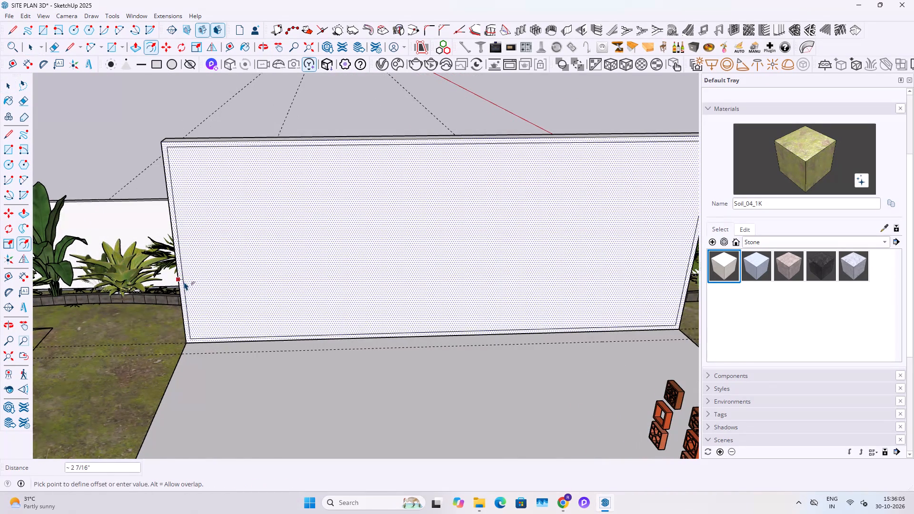
{"action": "type", "text": "9\""}
{"action": "key", "text": "Return"}
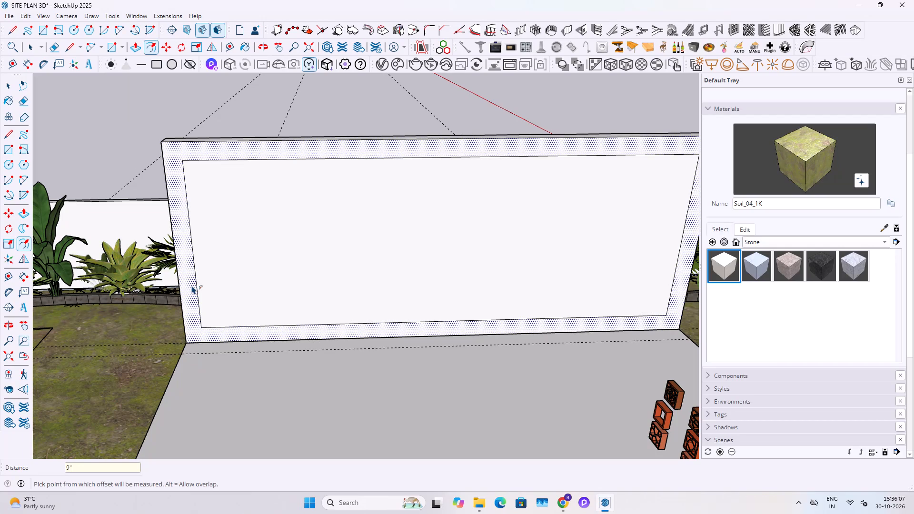
Push/pull the wall's inner panel back through its full thickness to cut a framed opening.
{"action": "key", "text": "space"}
{"action": "left_click", "coordinate": [321, 260]}
{"action": "key", "text": "p"}
{"action": "left_click", "coordinate": [321, 260]}
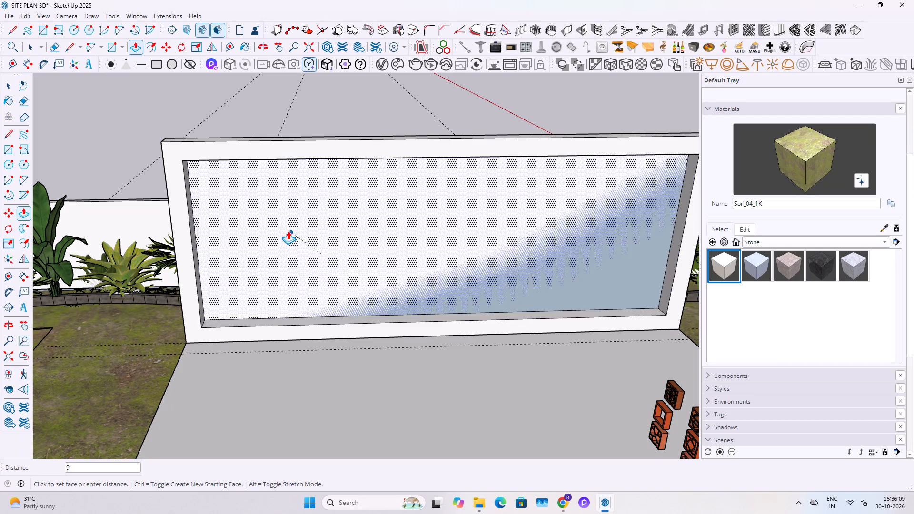
{"action": "left_click", "coordinate": [277, 234]}
{"action": "key", "text": "space"}
{"action": "scroll", "coordinate": [255, 235], "scroll_direction": "down", "scroll_amount": 6}
{"action": "key", "text": "Escape"}
Open the imported terracotta block set and copy its bottom-row flower-pattern block and recessed solid block.
{"action": "scroll", "coordinate": [501, 378], "scroll_direction": "up", "scroll_amount": 4}
{"action": "double_click", "coordinate": [519, 382]}
{"action": "middle_click_drag", "start_coordinate": [516, 378], "coordinate": [635, 360]}
{"action": "scroll", "coordinate": [595, 337], "scroll_direction": "up", "scroll_amount": 9}
{"action": "left_click", "coordinate": [506, 275]}
{"action": "middle_click_drag", "start_coordinate": [537, 279], "coordinate": [677, 275]}
{"action": "middle_click_drag", "start_coordinate": [636, 270], "coordinate": [407, 320], "text": "shift"}
{"action": "scroll", "coordinate": [533, 253], "scroll_direction": "up", "scroll_amount": 4}
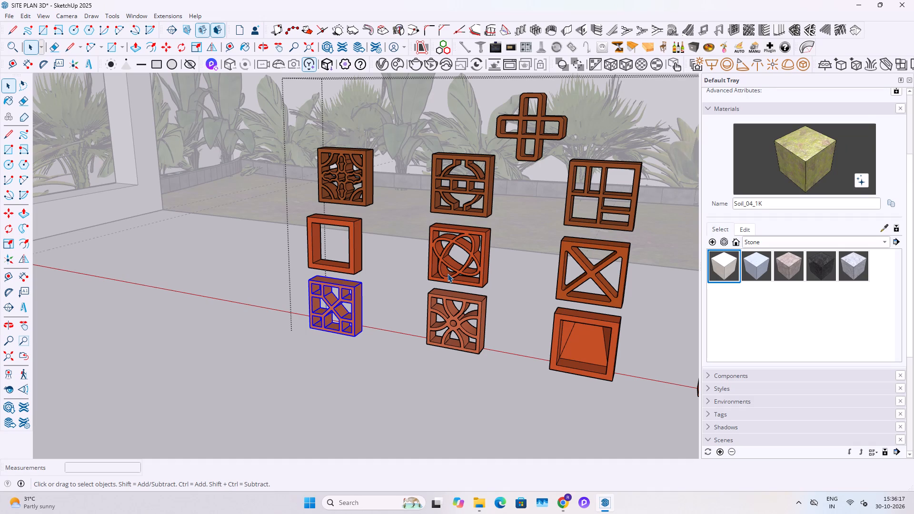
{"action": "left_click", "coordinate": [465, 313]}
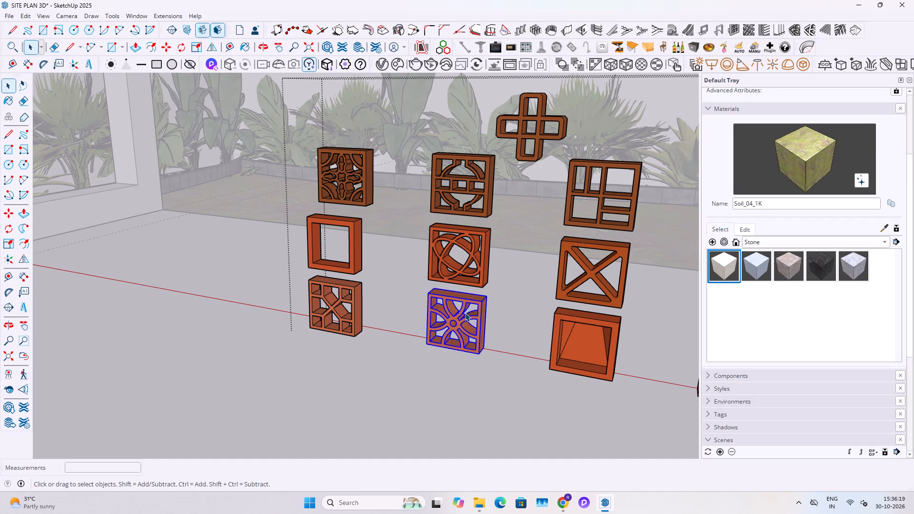
{"action": "left_click", "coordinate": [577, 368], "text": "ctrl"}
{"action": "key", "text": "ctrl+c"}
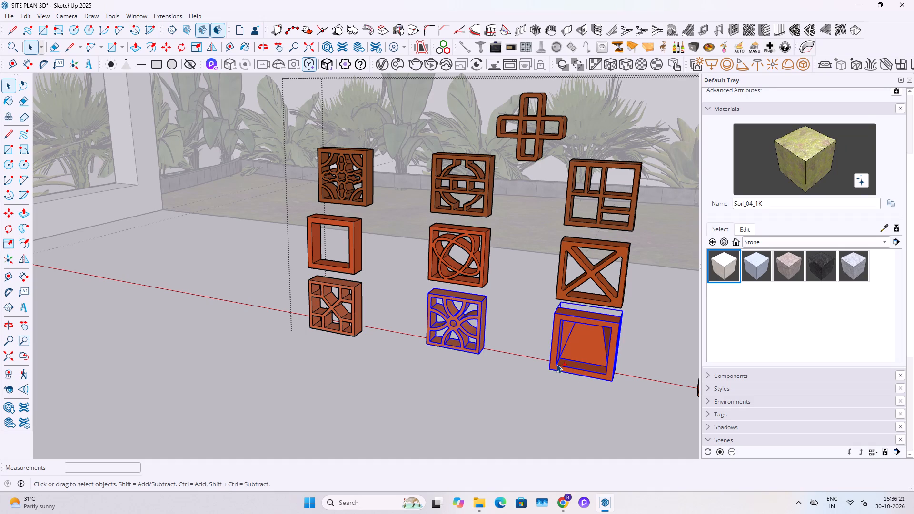
Leave the block set and paste the two copied blocks onto the slab between the set and the wall frame.
{"action": "key", "text": "Escape"}
{"action": "key", "text": "Escape"}
{"action": "scroll", "coordinate": [556, 363], "scroll_direction": "down", "scroll_amount": 5}
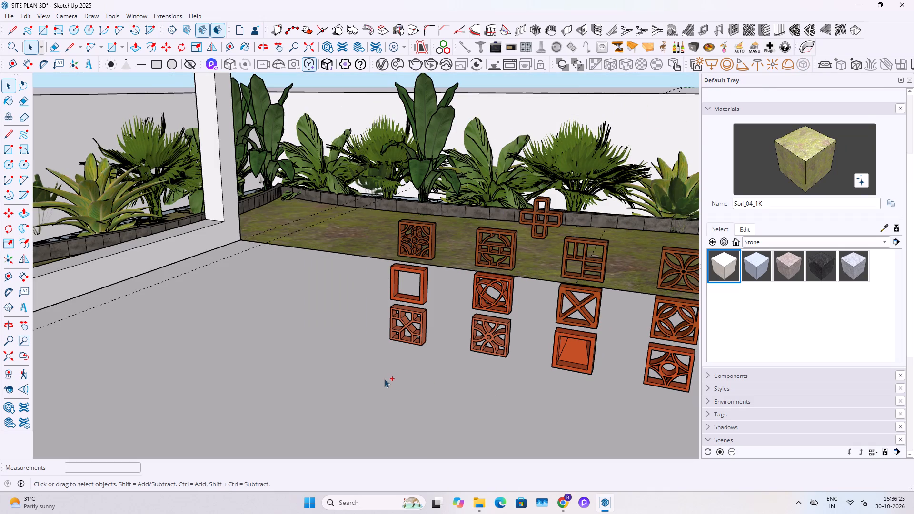
{"action": "key", "text": "ctrl+v"}
{"action": "left_click", "coordinate": [290, 371]}
{"action": "key", "text": "space"}
{"action": "left_click", "coordinate": [178, 342]}
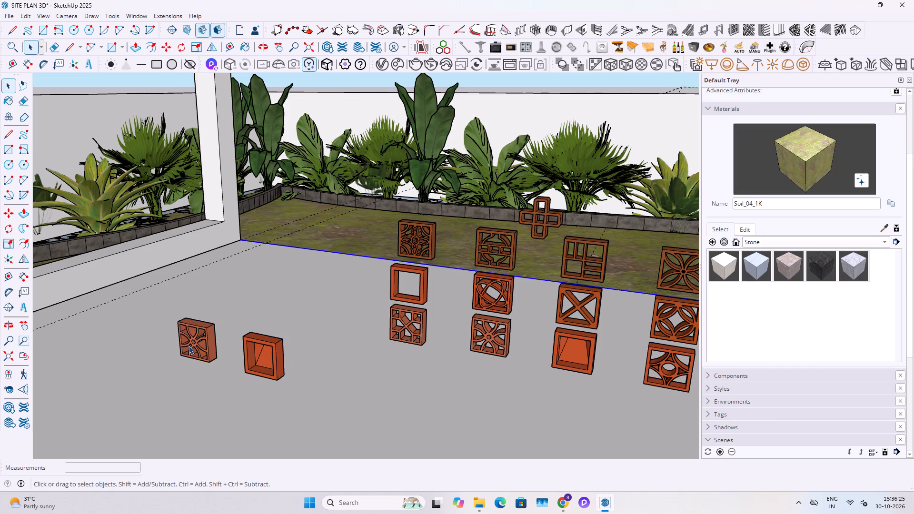
Rotate the pasted flower-pattern block 90 degrees about the vertical axis.
{"action": "scroll", "coordinate": [188, 346], "scroll_direction": "up", "scroll_amount": 3}
{"action": "left_click", "coordinate": [191, 344]}
{"action": "key", "text": "q"}
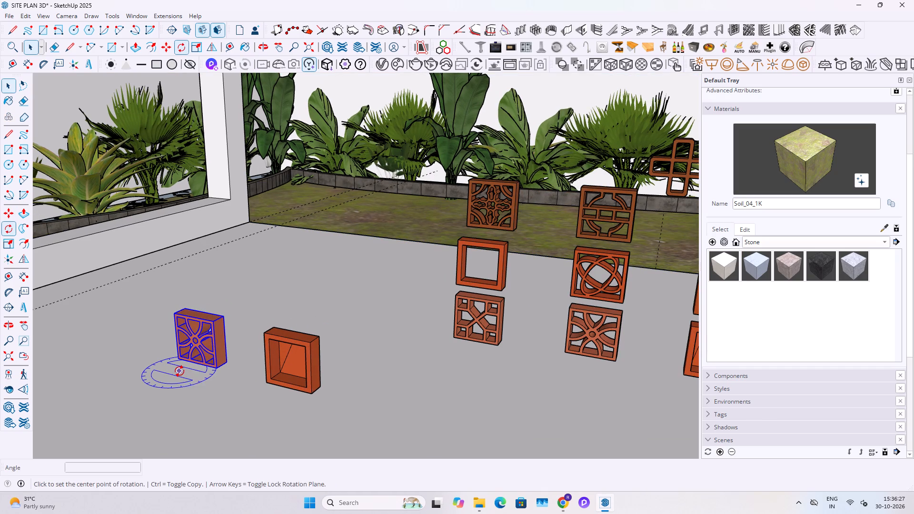
{"action": "left_click", "coordinate": [179, 371]}
{"action": "left_click", "coordinate": [211, 384]}
{"action": "key", "text": "9"}
{"action": "key", "text": "0"}
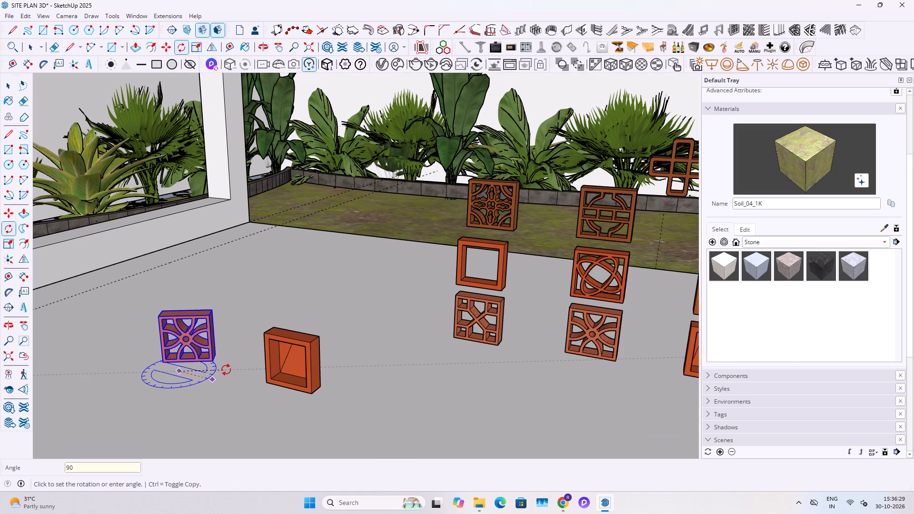
{"action": "key", "text": "Return"}
{"action": "key", "text": "space"}
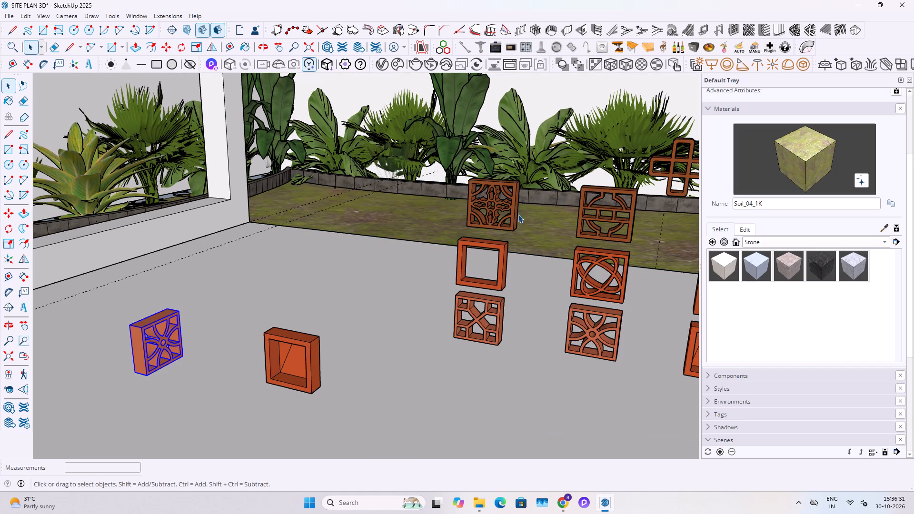
Open the terracotta block set again and copy the ornate leaf-pattern block from its top row.
{"action": "left_click", "coordinate": [498, 213]}
{"action": "double_click", "coordinate": [491, 211]}
{"action": "left_click", "coordinate": [485, 212]}
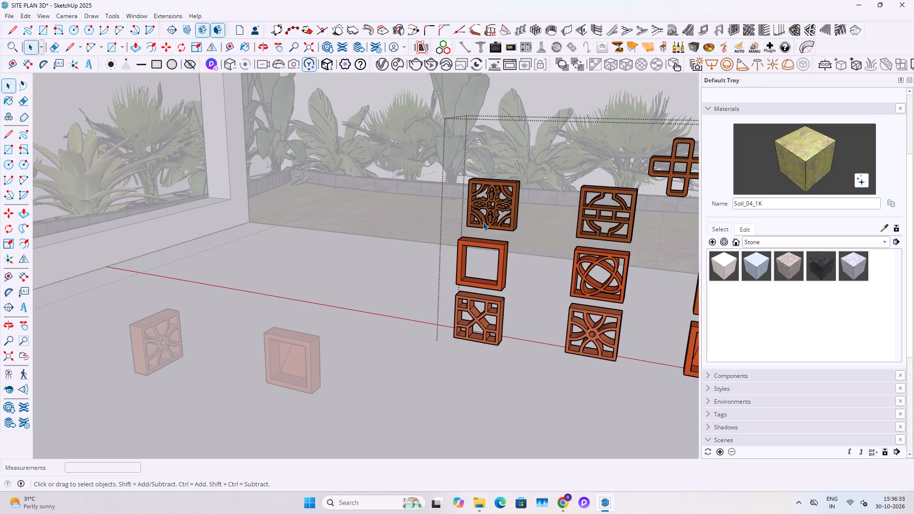
{"action": "left_click", "coordinate": [483, 222]}
{"action": "key", "text": "1"}
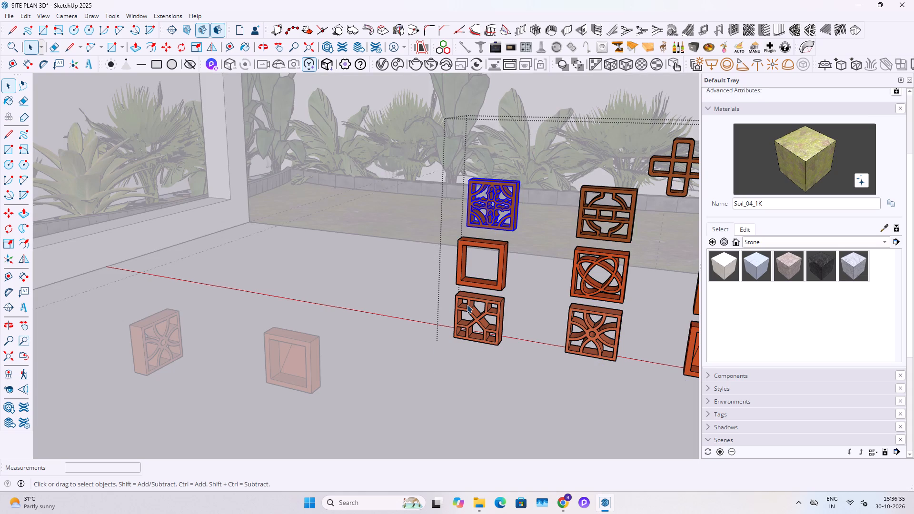
{"action": "key", "text": "q"}
{"action": "key", "text": "ctrl+c"}
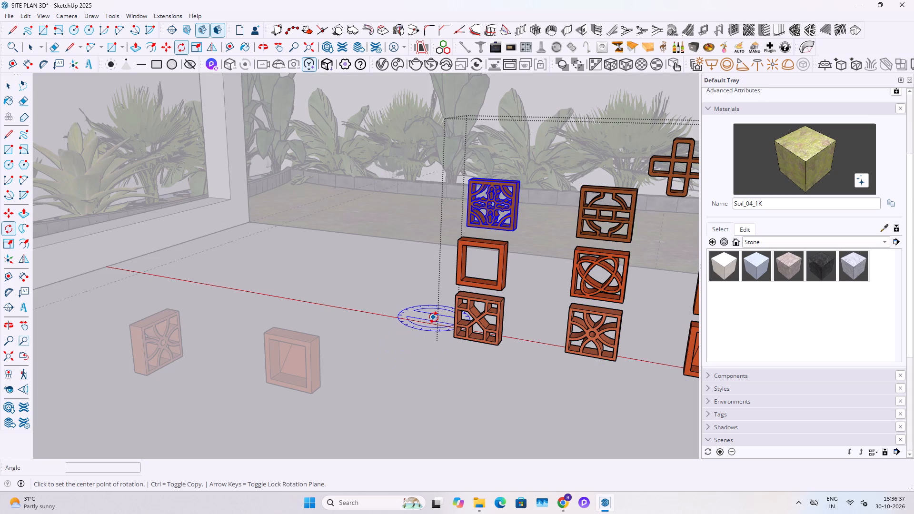
Leave the block set and paste the ornate block on the slab beside the rotated flower-pattern block.
{"action": "key", "text": "Escape"}
{"action": "key", "text": "Escape"}
{"action": "key", "text": "space"}
{"action": "key", "text": "Escape"}
{"action": "key", "text": "Escape"}
{"action": "left_click", "coordinate": [407, 331]}
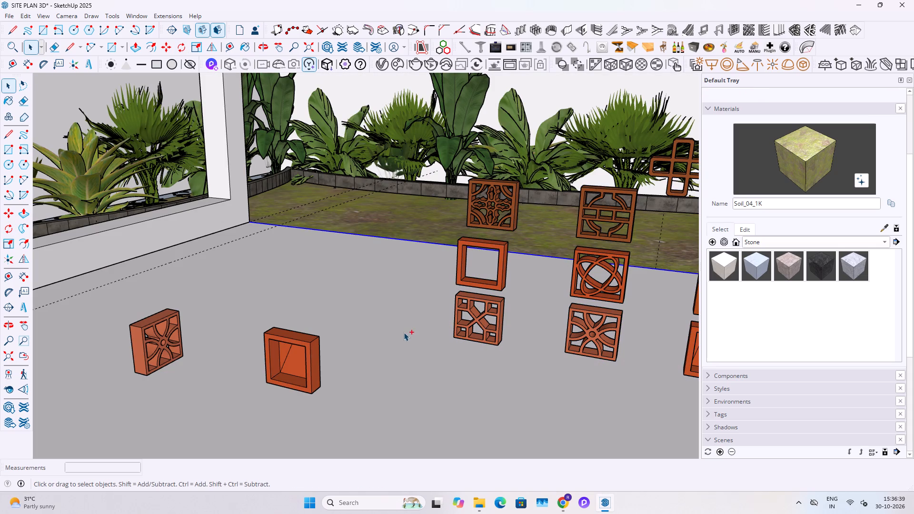
{"action": "key", "text": "ctrl+v"}
{"action": "scroll", "coordinate": [171, 350], "scroll_direction": "up", "scroll_amount": 3}
{"action": "left_click", "coordinate": [241, 341]}
{"action": "key", "text": "space"}
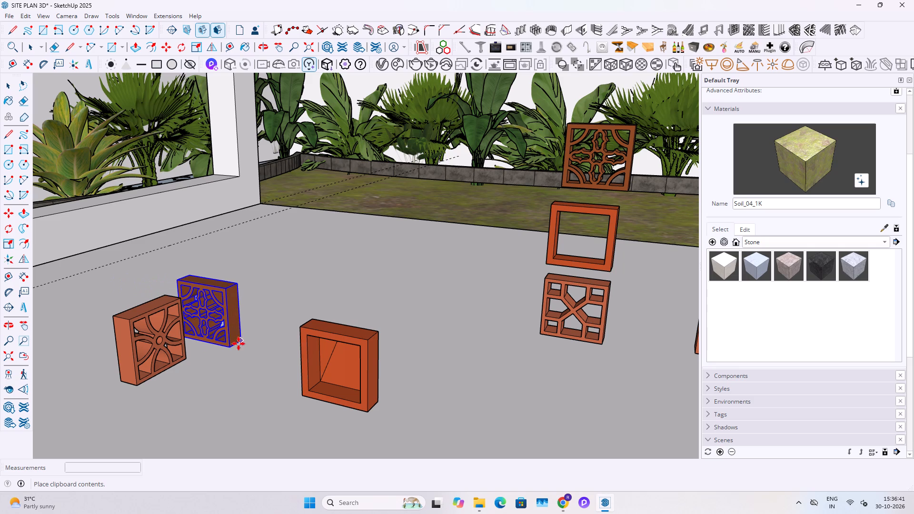
Rotate the pasted ornate leaf-pattern block 90 degrees about the vertical axis.
{"action": "key", "text": "q"}
{"action": "left_click", "coordinate": [211, 369]}
{"action": "left_click", "coordinate": [232, 366]}
{"action": "key", "text": "9"}
{"action": "key", "text": "0"}
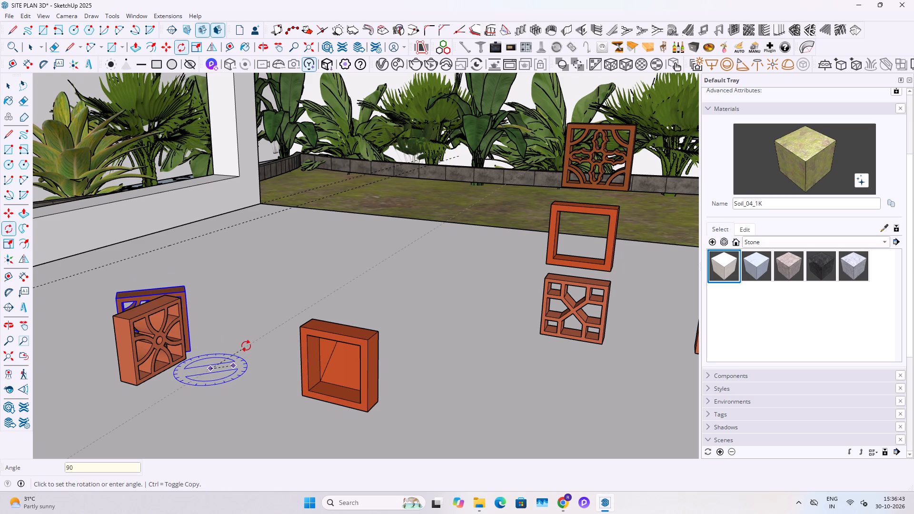
{"action": "key", "text": "Return"}
{"action": "key", "text": "space"}
Move the ornate block by its bottom corner so it sits flush against the end of the flower-pattern block.
{"action": "middle_click_drag", "start_coordinate": [108, 372], "coordinate": [85, 375]}
{"action": "scroll", "coordinate": [106, 361], "scroll_direction": "up", "scroll_amount": 4}
{"action": "key", "text": "m"}
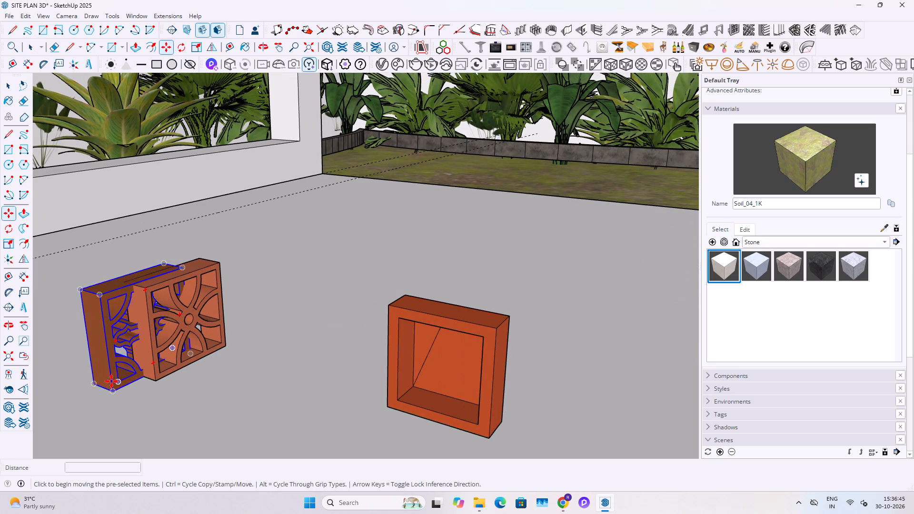
{"action": "left_click", "coordinate": [116, 392]}
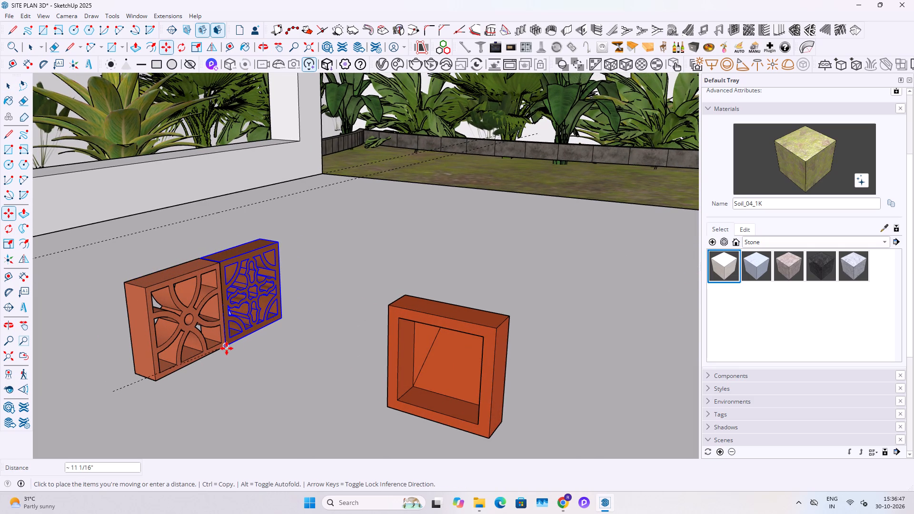
{"action": "left_click", "coordinate": [227, 348]}
{"action": "scroll", "coordinate": [161, 297], "scroll_direction": "down", "scroll_amount": 5}
{"action": "key", "text": "space"}
Rotate the hollow box block 90 degrees about the vertical axis so it runs parallel to the other two blocks.
{"action": "left_click", "coordinate": [304, 337]}
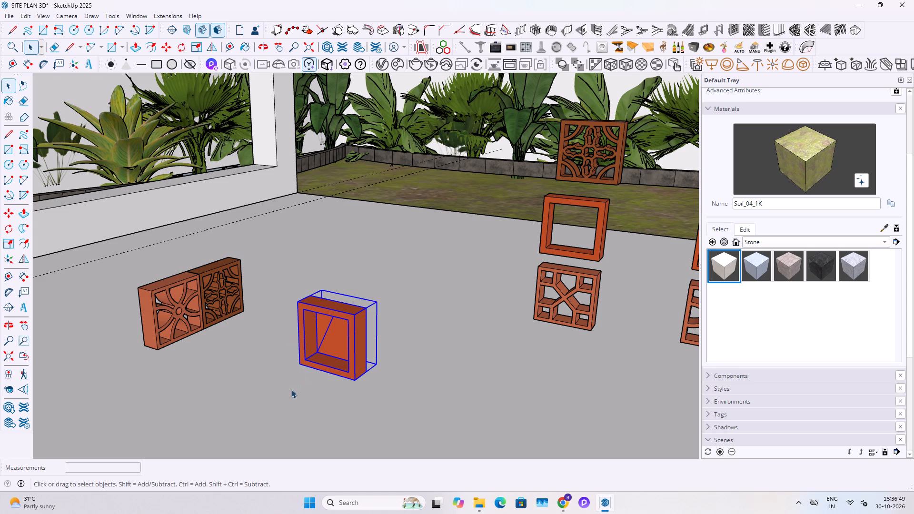
{"action": "key", "text": "q"}
{"action": "left_click", "coordinate": [291, 388]}
{"action": "left_click", "coordinate": [328, 400]}
{"action": "key", "text": "space"}
{"action": "key", "text": "q"}
{"action": "left_click", "coordinate": [315, 395]}
{"action": "left_click", "coordinate": [345, 399]}
{"action": "type", "text": "90"}
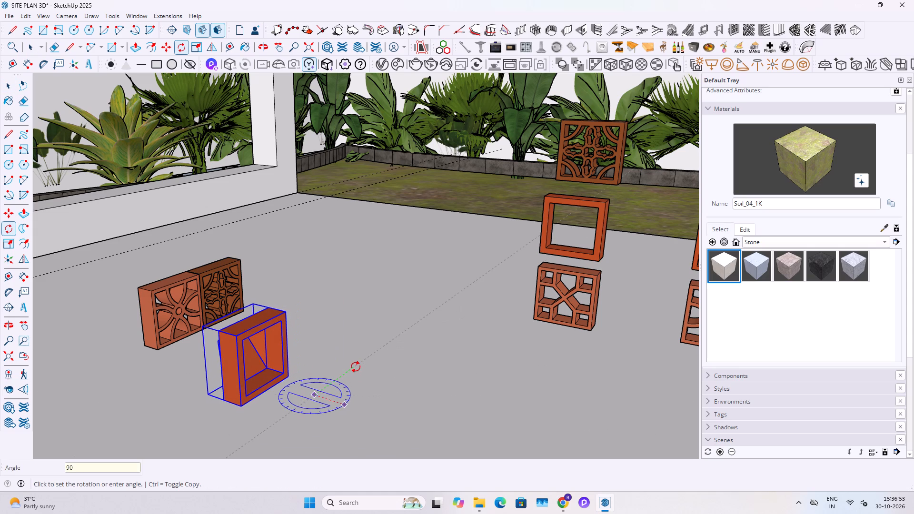
{"action": "key", "text": "Return"}
{"action": "key", "text": "space"}
Move the box block by its bottom corner flush against the free end of the flower-pattern block, completing a three-block row.
{"action": "middle_click_drag", "start_coordinate": [291, 356], "coordinate": [197, 366]}
{"action": "scroll", "coordinate": [198, 366], "scroll_direction": "up", "scroll_amount": 2}
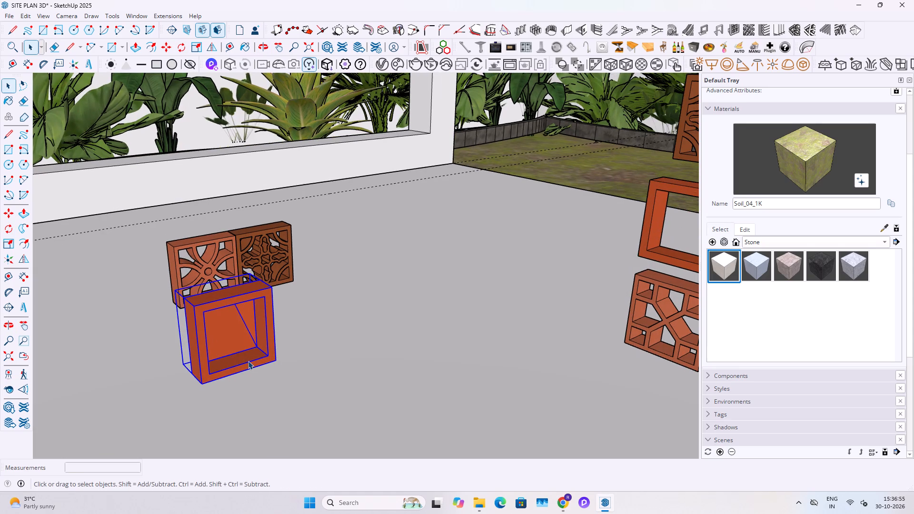
{"action": "key", "text": "m"}
{"action": "left_click", "coordinate": [274, 363]}
{"action": "scroll", "coordinate": [179, 305], "scroll_direction": "up", "scroll_amount": 5}
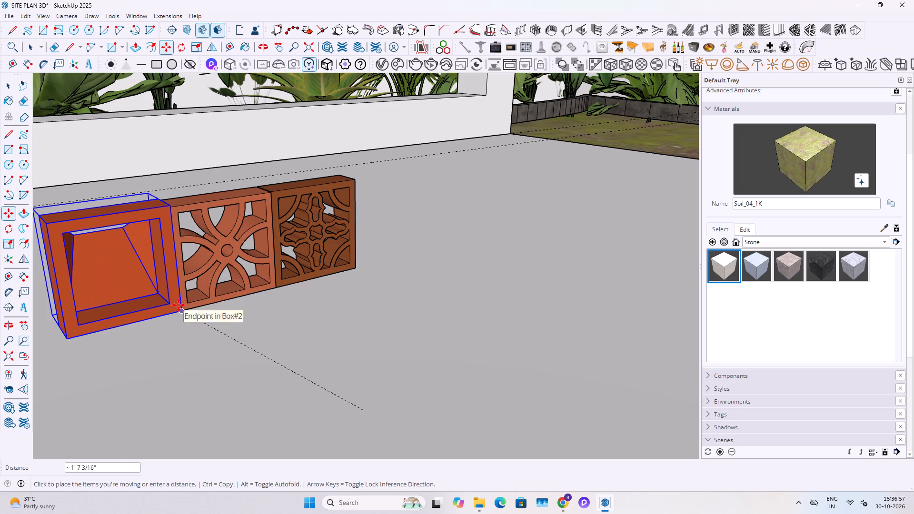
{"action": "left_click", "coordinate": [179, 305]}
{"action": "key", "text": "space"}
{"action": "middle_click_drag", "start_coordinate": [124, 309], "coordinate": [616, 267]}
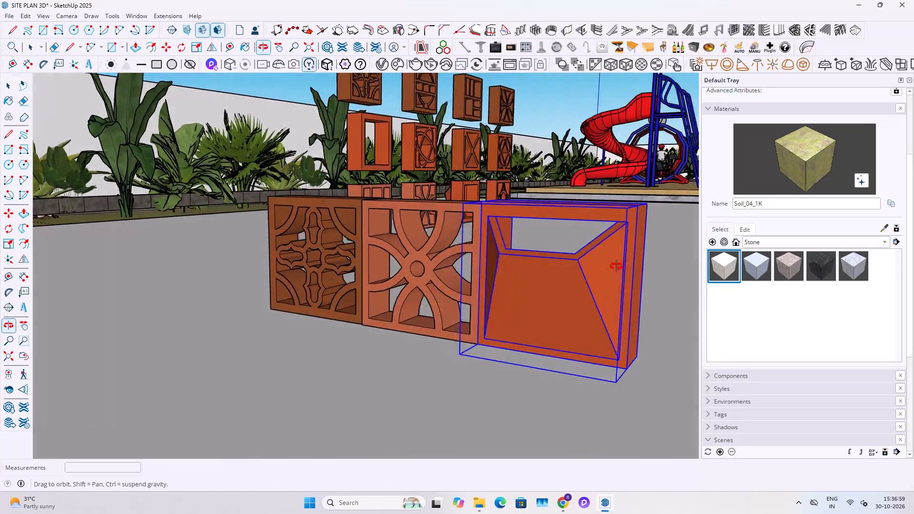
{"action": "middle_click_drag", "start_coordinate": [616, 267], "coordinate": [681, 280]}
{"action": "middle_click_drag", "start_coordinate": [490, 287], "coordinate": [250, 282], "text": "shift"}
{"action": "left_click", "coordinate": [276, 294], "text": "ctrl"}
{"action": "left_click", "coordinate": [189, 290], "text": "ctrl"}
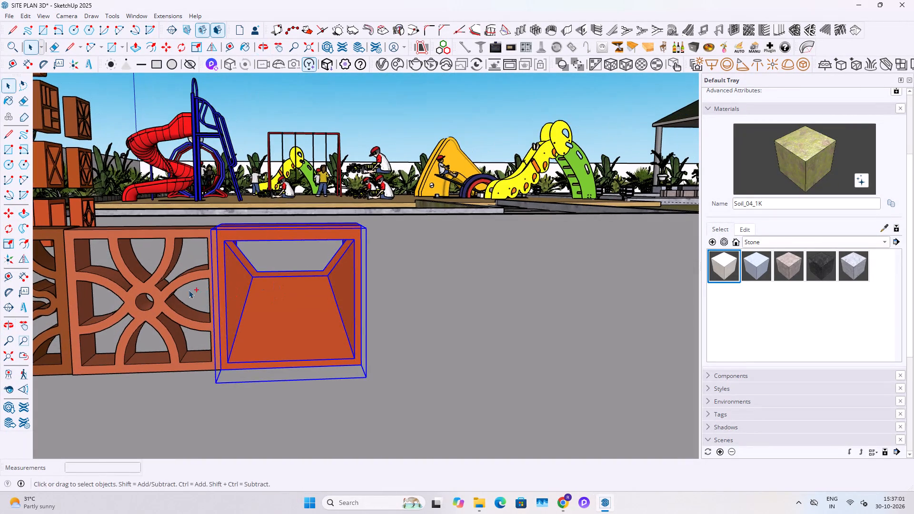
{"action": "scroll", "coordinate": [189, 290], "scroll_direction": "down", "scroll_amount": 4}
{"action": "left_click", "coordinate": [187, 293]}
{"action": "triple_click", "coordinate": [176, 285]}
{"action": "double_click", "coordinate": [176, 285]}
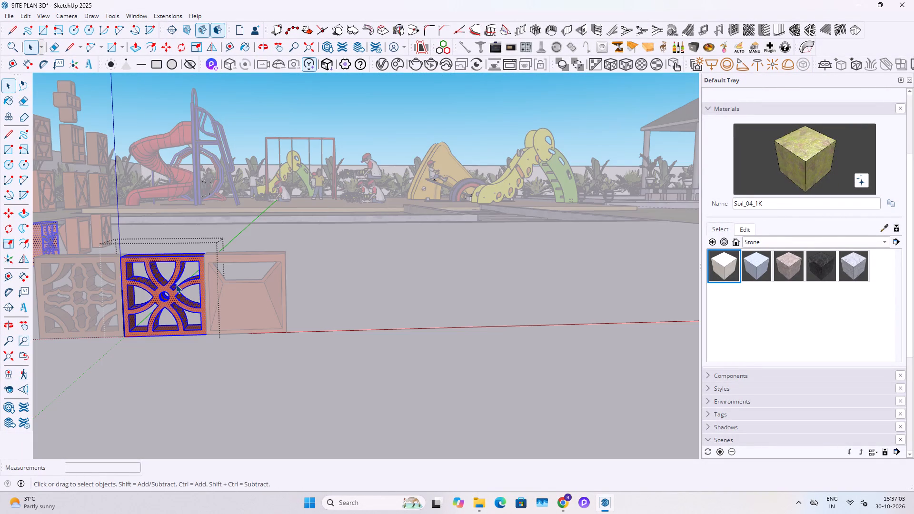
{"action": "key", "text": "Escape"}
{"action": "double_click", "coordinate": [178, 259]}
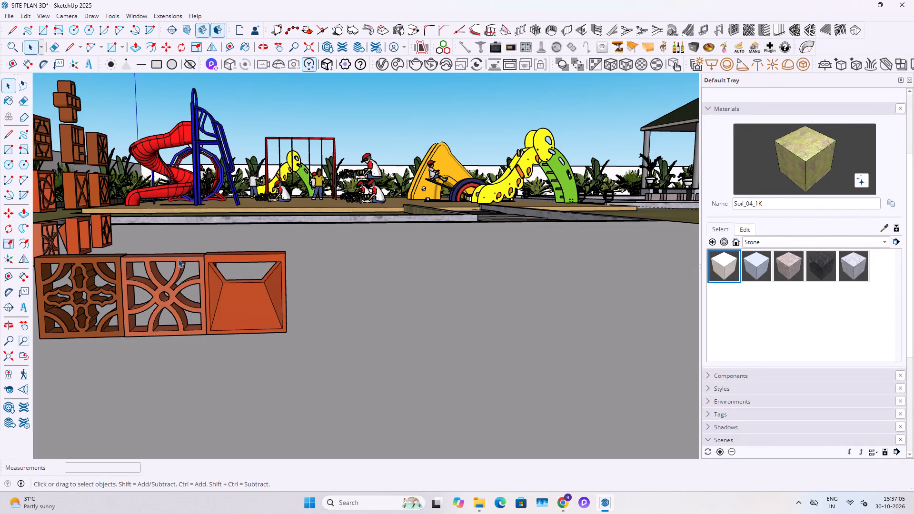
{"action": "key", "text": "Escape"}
Make the flower-pattern block in the row unique and paint its geometry with the orange Color D06 sampled from the box block.
{"action": "left_click", "coordinate": [178, 259]}
{"action": "right_click", "coordinate": [178, 259]}
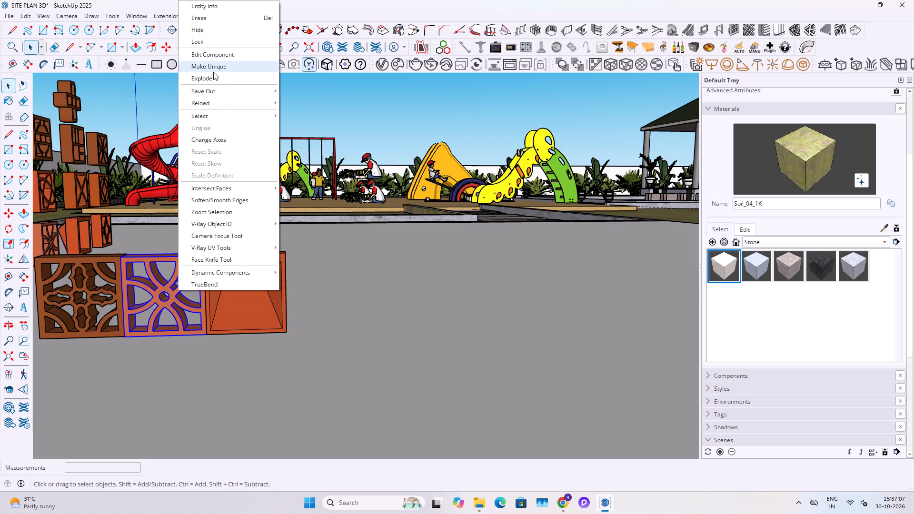
{"action": "left_click", "coordinate": [213, 72]}
{"action": "triple_click", "coordinate": [170, 296]}
{"action": "double_click", "coordinate": [170, 296]}
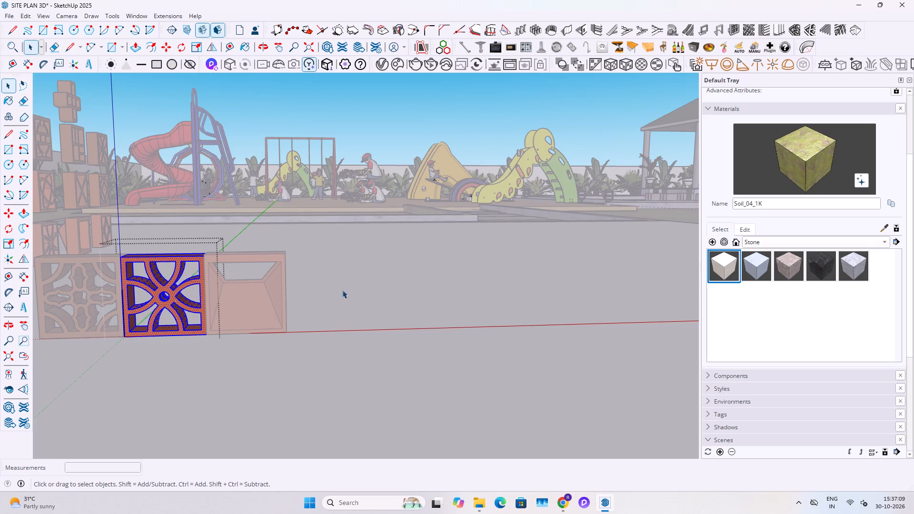
{"action": "left_click", "coordinate": [885, 227]}
{"action": "left_click", "coordinate": [269, 306]}
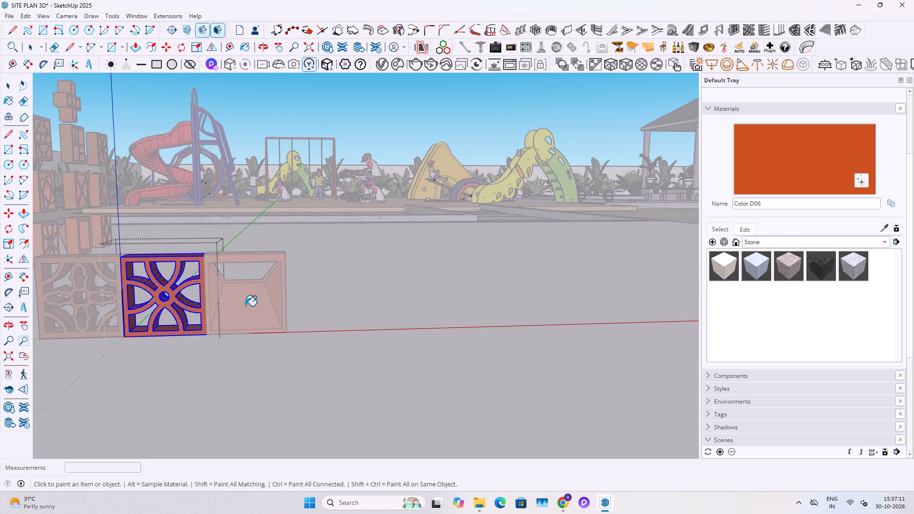
{"action": "left_click", "coordinate": [183, 306]}
{"action": "key", "text": "space"}
{"action": "scroll", "coordinate": [183, 306], "scroll_direction": "down", "scroll_amount": 5}
{"action": "key", "text": "Escape"}
{"action": "key", "text": "space"}
{"action": "key", "text": "Escape"}
{"action": "key", "text": "Escape"}
Make the ornate leaf-pattern block in the row unique and paint its geometry with the same orange Color D06.
{"action": "triple_click", "coordinate": [120, 305]}
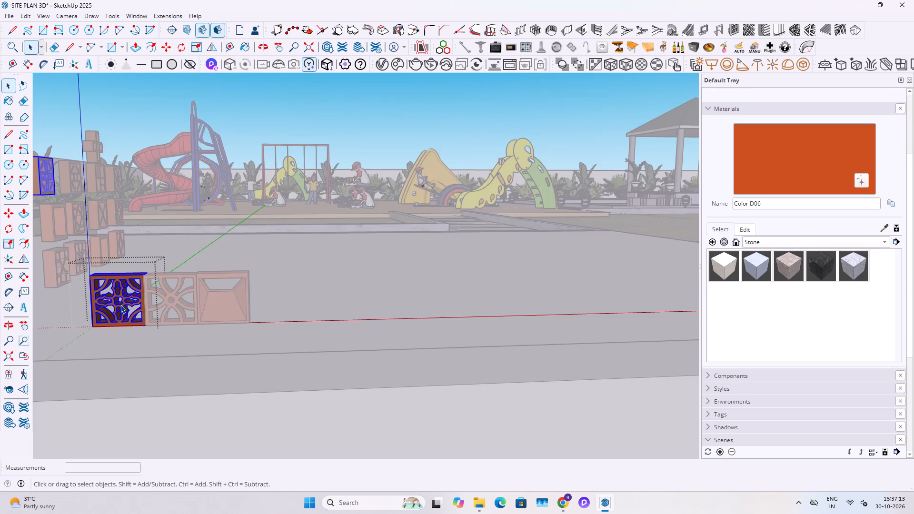
{"action": "key", "text": "Escape"}
{"action": "left_click", "coordinate": [120, 305]}
{"action": "right_click", "coordinate": [120, 305]}
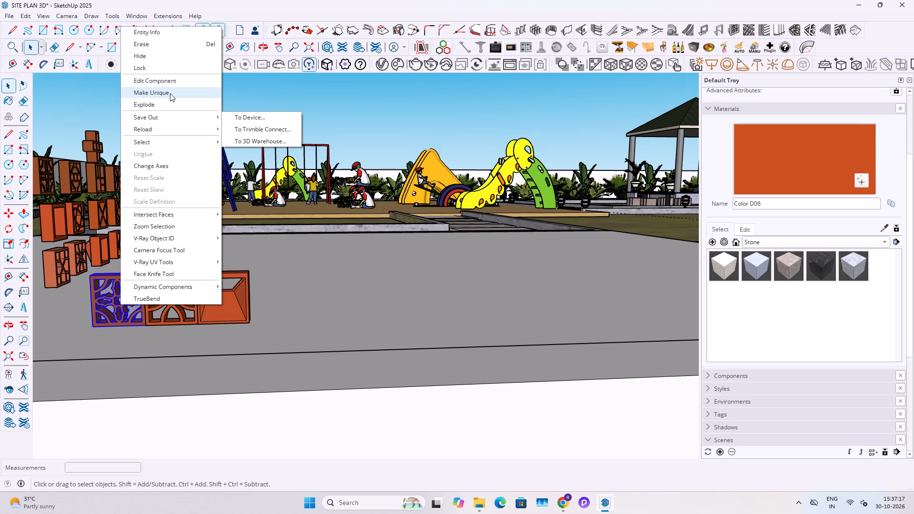
{"action": "left_click", "coordinate": [153, 98]}
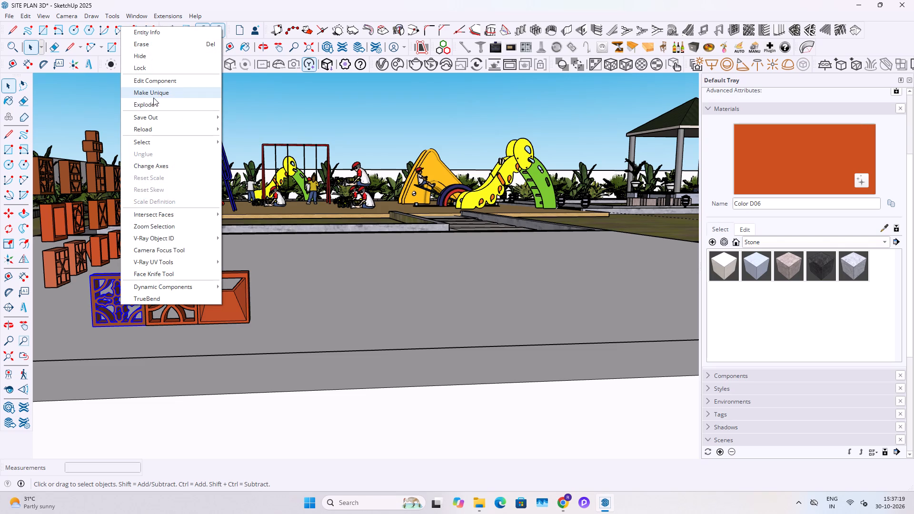
{"action": "triple_click", "coordinate": [130, 299]}
{"action": "triple_click", "coordinate": [130, 299]}
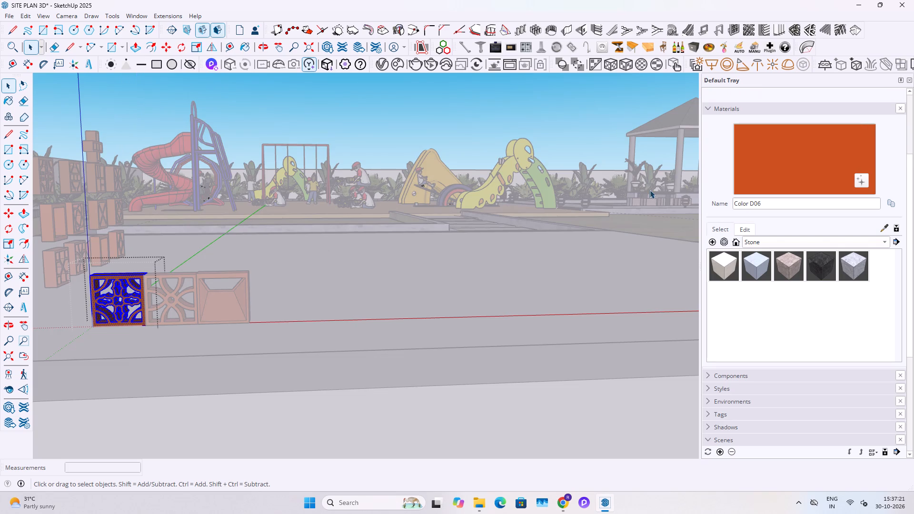
{"action": "left_click", "coordinate": [790, 155]}
{"action": "left_click", "coordinate": [137, 291]}
{"action": "left_click", "coordinate": [130, 296]}
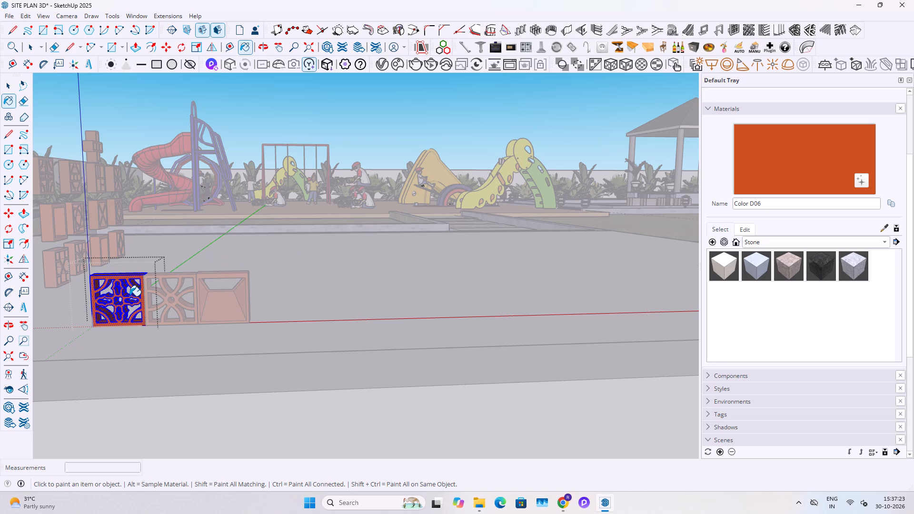
{"action": "key", "text": "space"}
{"action": "key", "text": "Escape"}
{"action": "key", "text": "Escape"}
{"action": "key", "text": "space"}
{"action": "key", "text": "Escape"}
{"action": "key", "text": "Escape"}
Select the flower-pattern, ornate and box blocks in the row and group them.
{"action": "left_click", "coordinate": [167, 308]}
{"action": "left_click", "coordinate": [122, 306], "text": "ctrl"}
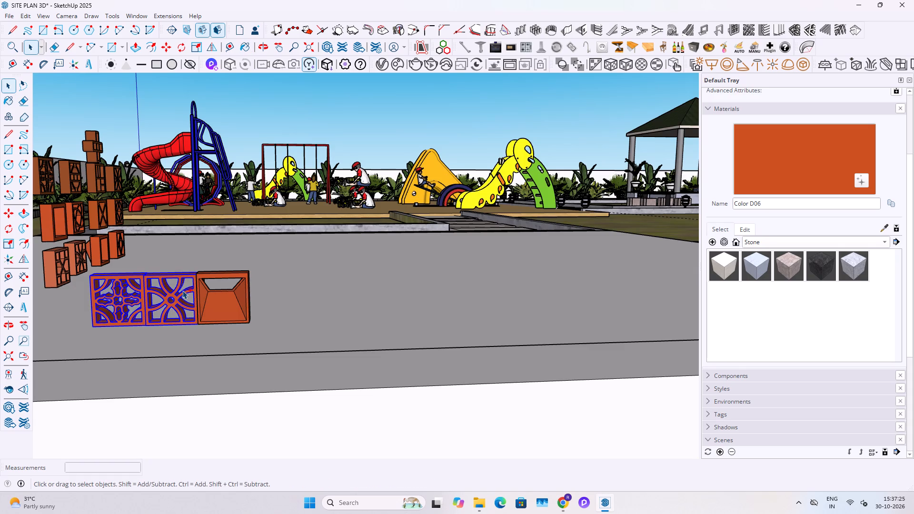
{"action": "left_click", "coordinate": [218, 301], "text": "ctrl"}
{"action": "right_click", "coordinate": [218, 301], "text": "ctrl"}
{"action": "left_click", "coordinate": [249, 186]}
Flip the grouped row of blocks front to back with the Flip tool.
{"action": "scroll", "coordinate": [215, 276], "scroll_direction": "down", "scroll_amount": 5}
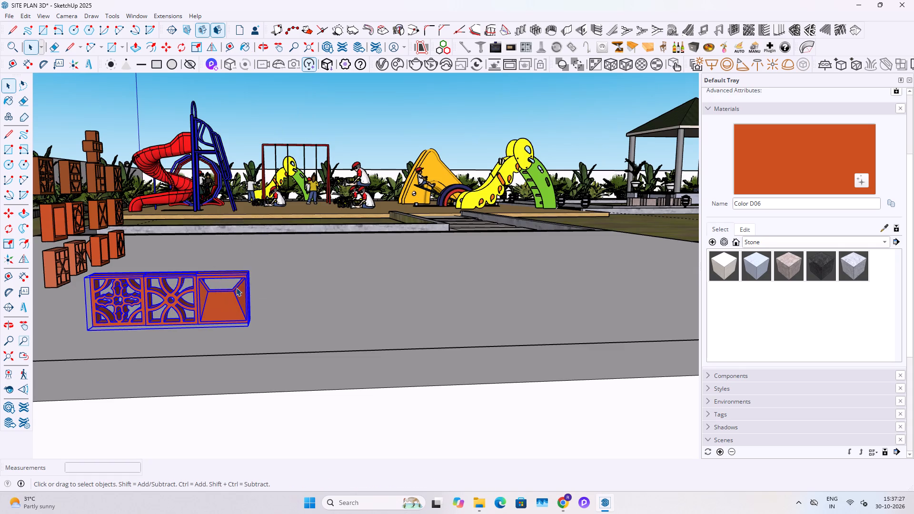
{"action": "middle_click_drag", "start_coordinate": [241, 291], "coordinate": [727, 351]}
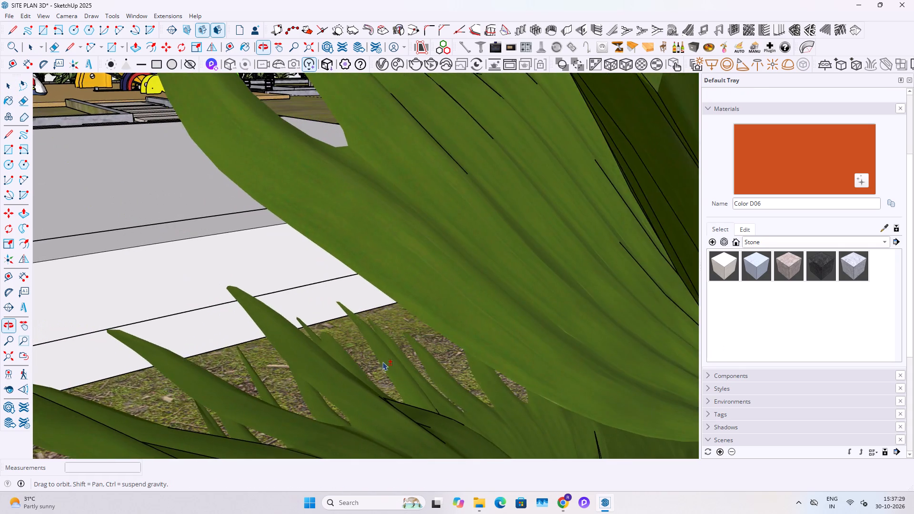
{"action": "scroll", "coordinate": [352, 348], "scroll_direction": "up", "scroll_amount": 8}
{"action": "middle_click_drag", "start_coordinate": [236, 218], "coordinate": [548, 355]}
{"action": "scroll", "coordinate": [486, 335], "scroll_direction": "down", "scroll_amount": 20}
{"action": "scroll", "coordinate": [486, 335], "scroll_direction": "down", "scroll_amount": 2}
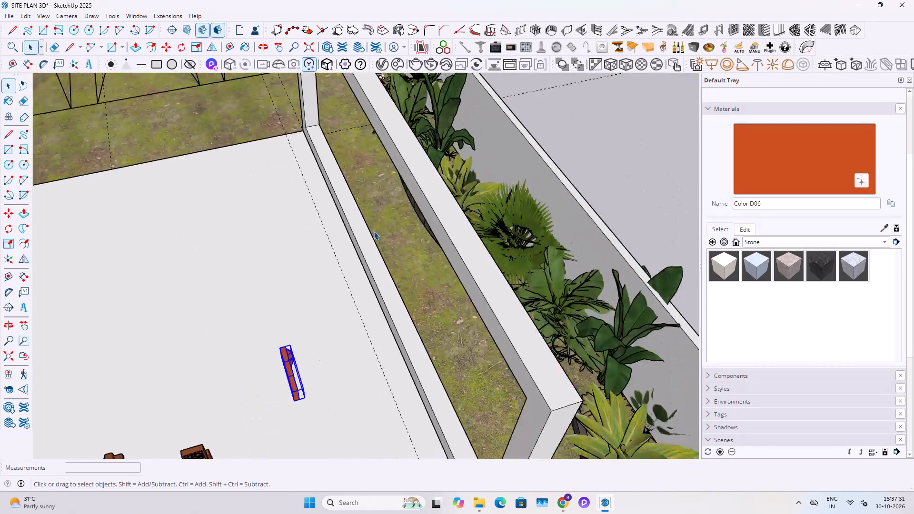
{"action": "scroll", "coordinate": [374, 231], "scroll_direction": "down", "scroll_amount": 7}
{"action": "middle_click_drag", "start_coordinate": [361, 269], "coordinate": [487, 241]}
{"action": "scroll", "coordinate": [321, 295], "scroll_direction": "up", "scroll_amount": 20}
{"action": "scroll", "coordinate": [321, 295], "scroll_direction": "up", "scroll_amount": 1}
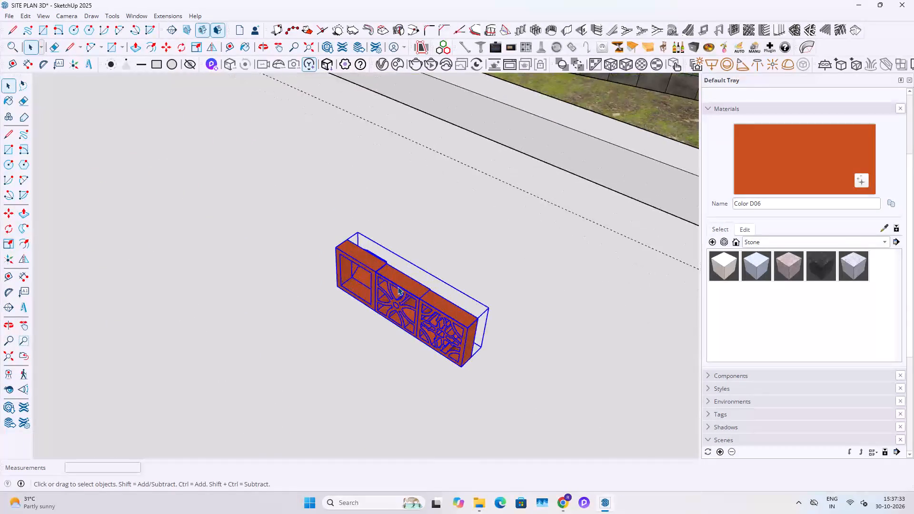
{"action": "scroll", "coordinate": [397, 287], "scroll_direction": "up", "scroll_amount": 7}
{"action": "left_click", "coordinate": [31, 257]}
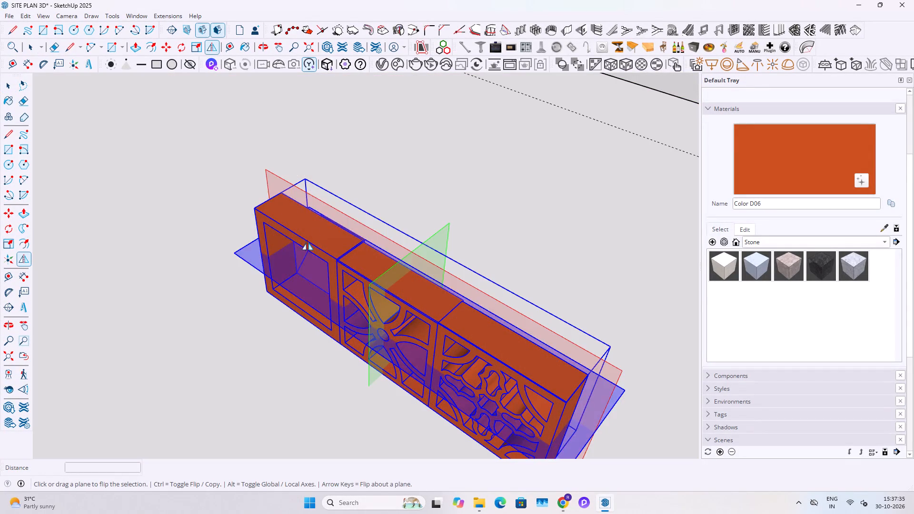
{"action": "left_click", "coordinate": [338, 219]}
{"action": "key", "text": "space"}
Move the block group by its bottom corner onto the wall frame's sill, against the side post at the opening's corner.
{"action": "scroll", "coordinate": [323, 247], "scroll_direction": "down", "scroll_amount": 6}
{"action": "middle_click_drag", "start_coordinate": [407, 277], "coordinate": [436, 254]}
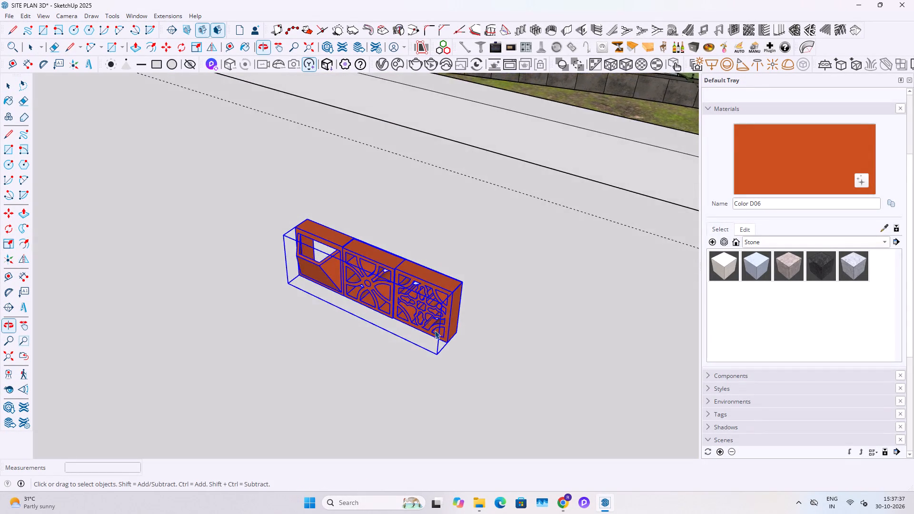
{"action": "scroll", "coordinate": [435, 332], "scroll_direction": "up", "scroll_amount": 4}
{"action": "key", "text": "m"}
{"action": "left_click", "coordinate": [450, 348]}
{"action": "scroll", "coordinate": [398, 339], "scroll_direction": "down", "scroll_amount": 19}
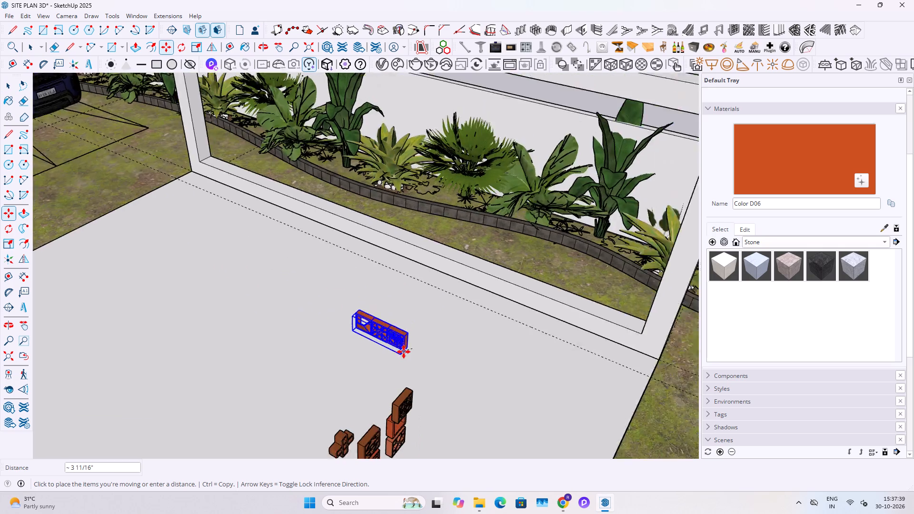
{"action": "scroll", "coordinate": [404, 352], "scroll_direction": "down", "scroll_amount": 7}
{"action": "scroll", "coordinate": [486, 337], "scroll_direction": "up", "scroll_amount": 18}
{"action": "middle_click_drag", "start_coordinate": [558, 344], "coordinate": [599, 344]}
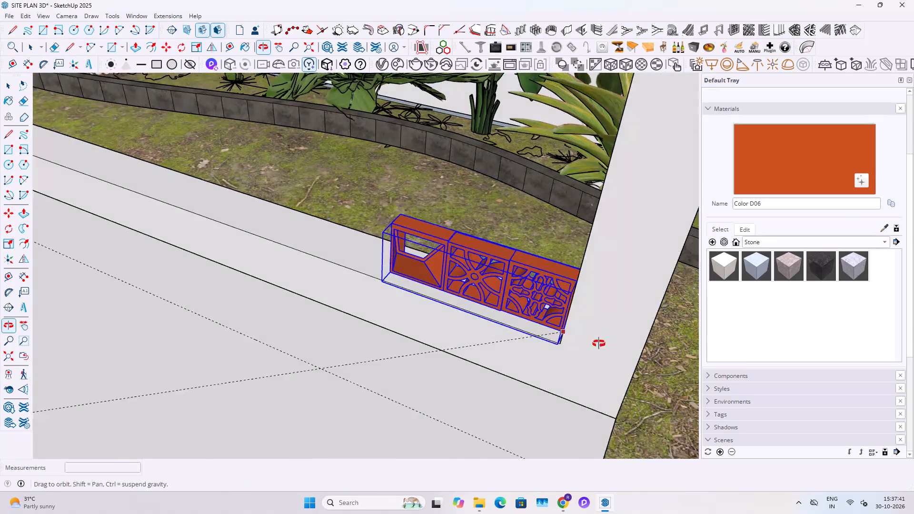
{"action": "middle_click_drag", "start_coordinate": [599, 344], "coordinate": [616, 326]}
{"action": "scroll", "coordinate": [573, 336], "scroll_direction": "up", "scroll_amount": 4}
{"action": "left_click", "coordinate": [559, 318]}
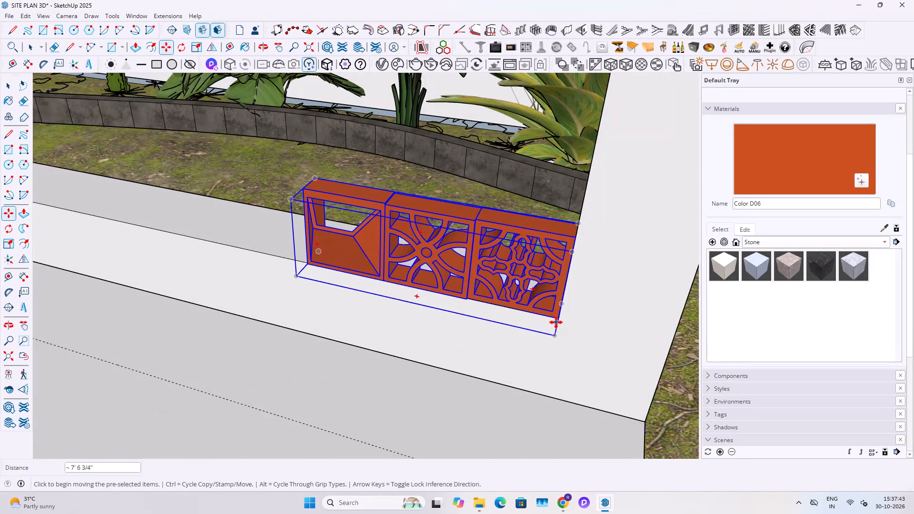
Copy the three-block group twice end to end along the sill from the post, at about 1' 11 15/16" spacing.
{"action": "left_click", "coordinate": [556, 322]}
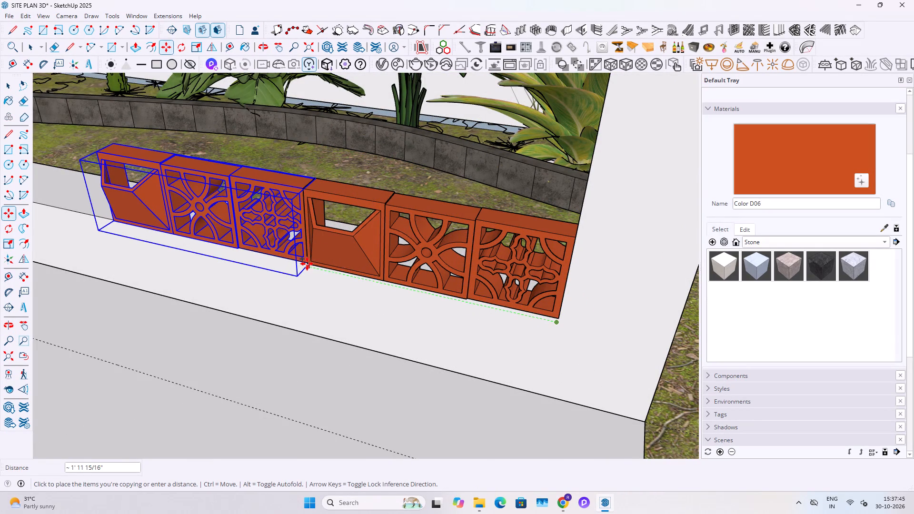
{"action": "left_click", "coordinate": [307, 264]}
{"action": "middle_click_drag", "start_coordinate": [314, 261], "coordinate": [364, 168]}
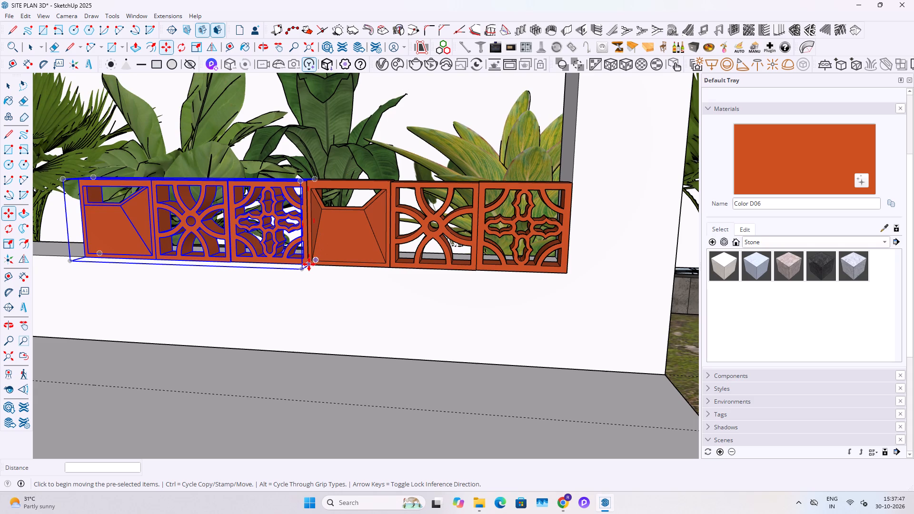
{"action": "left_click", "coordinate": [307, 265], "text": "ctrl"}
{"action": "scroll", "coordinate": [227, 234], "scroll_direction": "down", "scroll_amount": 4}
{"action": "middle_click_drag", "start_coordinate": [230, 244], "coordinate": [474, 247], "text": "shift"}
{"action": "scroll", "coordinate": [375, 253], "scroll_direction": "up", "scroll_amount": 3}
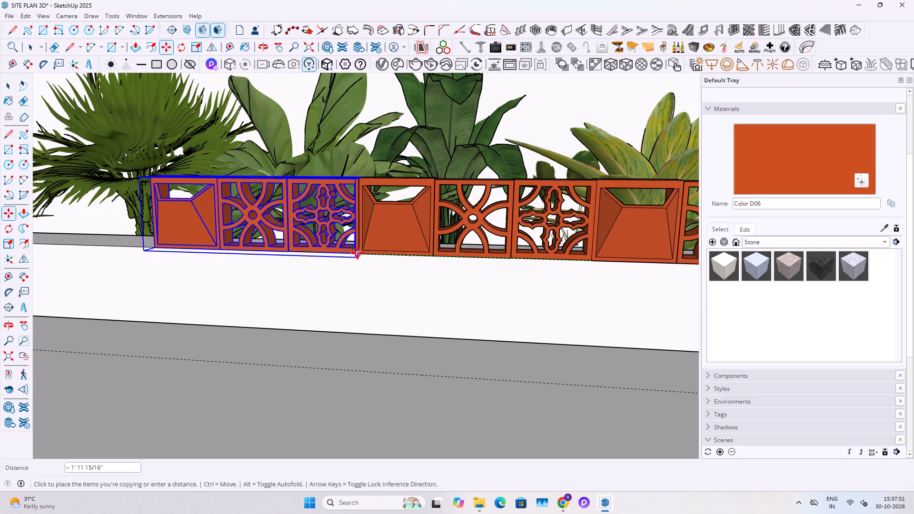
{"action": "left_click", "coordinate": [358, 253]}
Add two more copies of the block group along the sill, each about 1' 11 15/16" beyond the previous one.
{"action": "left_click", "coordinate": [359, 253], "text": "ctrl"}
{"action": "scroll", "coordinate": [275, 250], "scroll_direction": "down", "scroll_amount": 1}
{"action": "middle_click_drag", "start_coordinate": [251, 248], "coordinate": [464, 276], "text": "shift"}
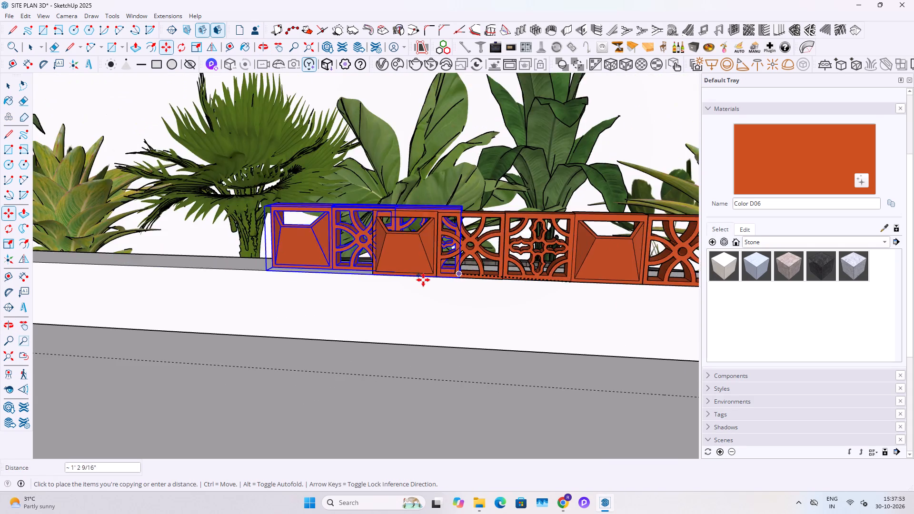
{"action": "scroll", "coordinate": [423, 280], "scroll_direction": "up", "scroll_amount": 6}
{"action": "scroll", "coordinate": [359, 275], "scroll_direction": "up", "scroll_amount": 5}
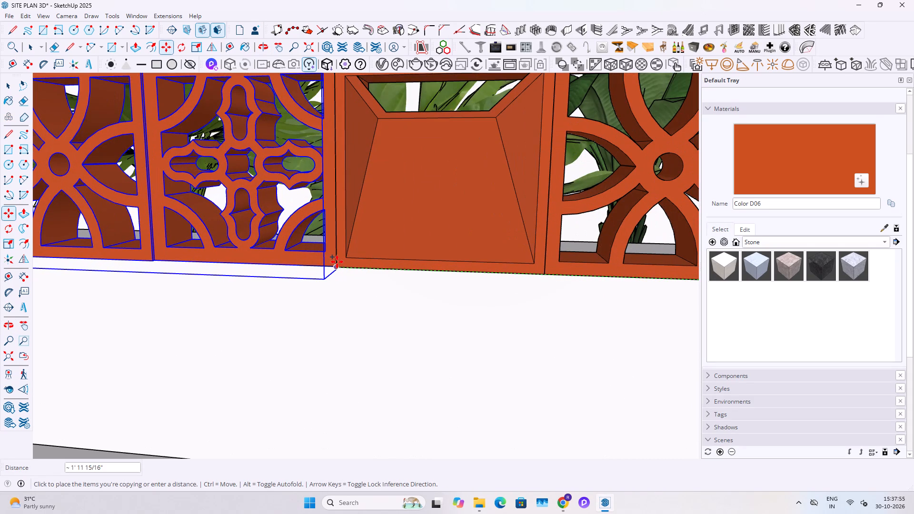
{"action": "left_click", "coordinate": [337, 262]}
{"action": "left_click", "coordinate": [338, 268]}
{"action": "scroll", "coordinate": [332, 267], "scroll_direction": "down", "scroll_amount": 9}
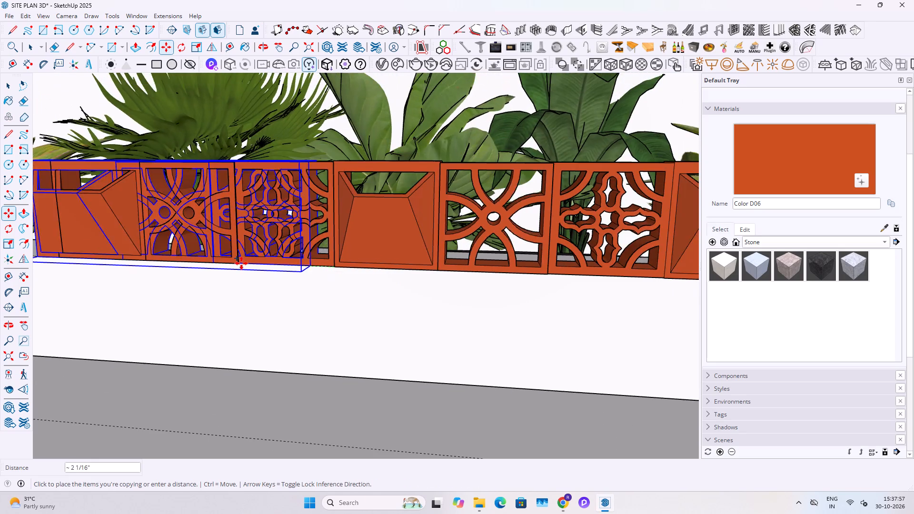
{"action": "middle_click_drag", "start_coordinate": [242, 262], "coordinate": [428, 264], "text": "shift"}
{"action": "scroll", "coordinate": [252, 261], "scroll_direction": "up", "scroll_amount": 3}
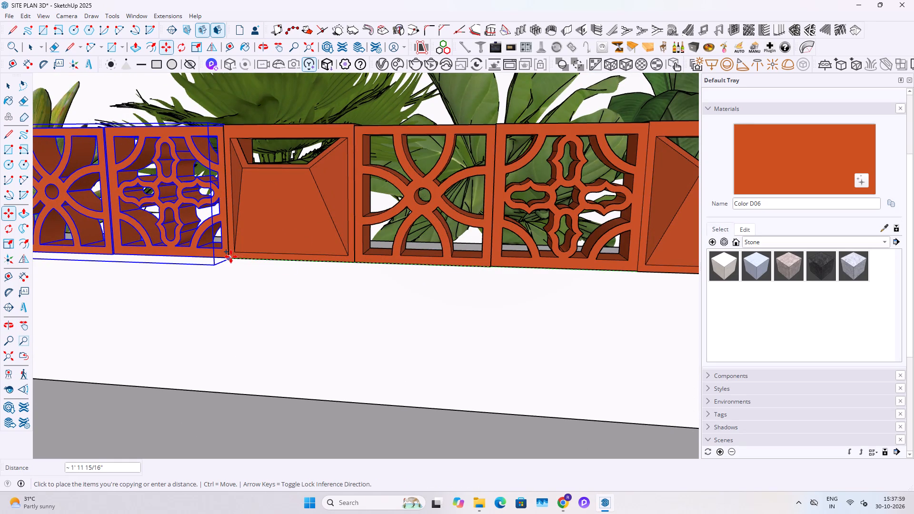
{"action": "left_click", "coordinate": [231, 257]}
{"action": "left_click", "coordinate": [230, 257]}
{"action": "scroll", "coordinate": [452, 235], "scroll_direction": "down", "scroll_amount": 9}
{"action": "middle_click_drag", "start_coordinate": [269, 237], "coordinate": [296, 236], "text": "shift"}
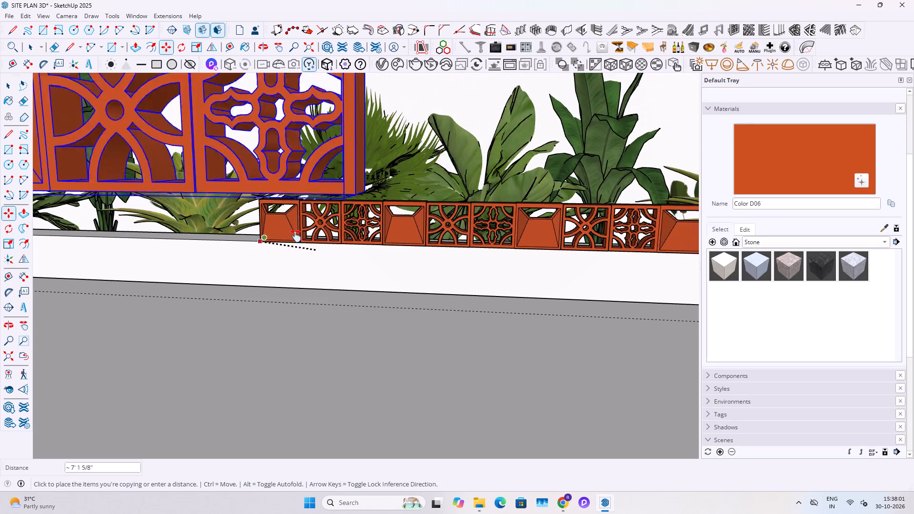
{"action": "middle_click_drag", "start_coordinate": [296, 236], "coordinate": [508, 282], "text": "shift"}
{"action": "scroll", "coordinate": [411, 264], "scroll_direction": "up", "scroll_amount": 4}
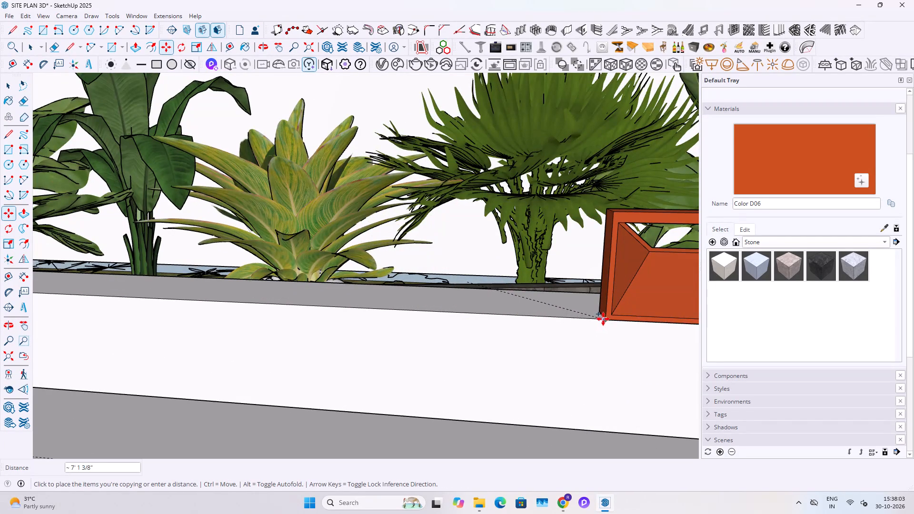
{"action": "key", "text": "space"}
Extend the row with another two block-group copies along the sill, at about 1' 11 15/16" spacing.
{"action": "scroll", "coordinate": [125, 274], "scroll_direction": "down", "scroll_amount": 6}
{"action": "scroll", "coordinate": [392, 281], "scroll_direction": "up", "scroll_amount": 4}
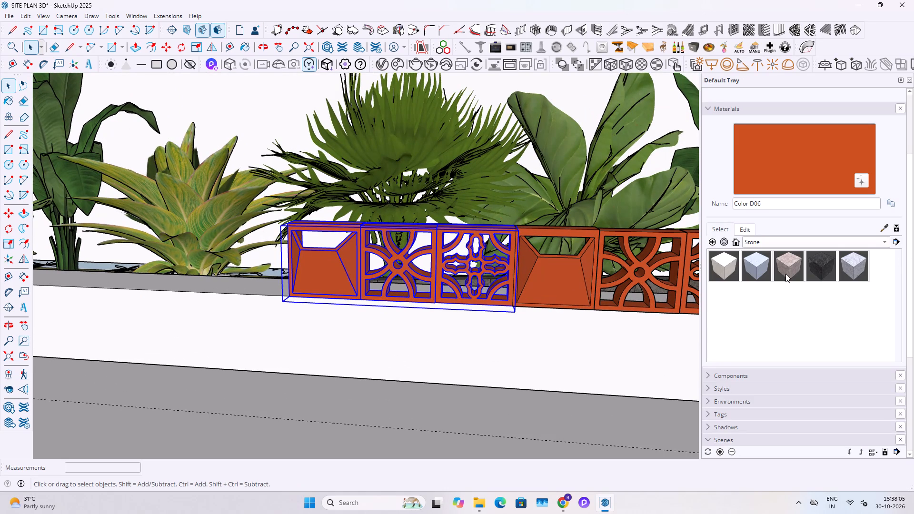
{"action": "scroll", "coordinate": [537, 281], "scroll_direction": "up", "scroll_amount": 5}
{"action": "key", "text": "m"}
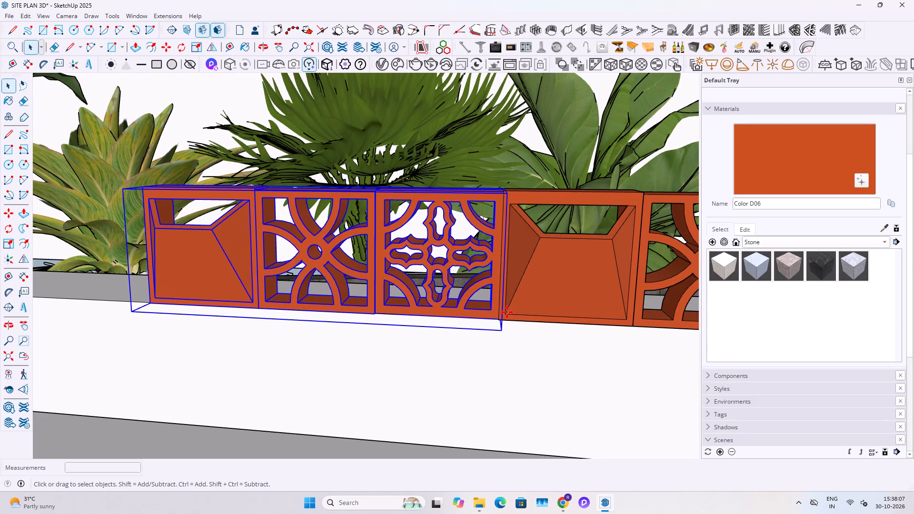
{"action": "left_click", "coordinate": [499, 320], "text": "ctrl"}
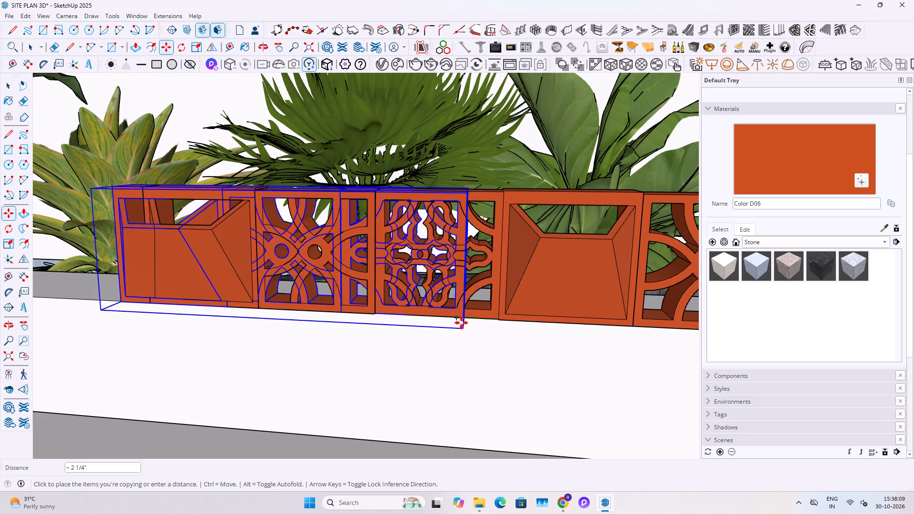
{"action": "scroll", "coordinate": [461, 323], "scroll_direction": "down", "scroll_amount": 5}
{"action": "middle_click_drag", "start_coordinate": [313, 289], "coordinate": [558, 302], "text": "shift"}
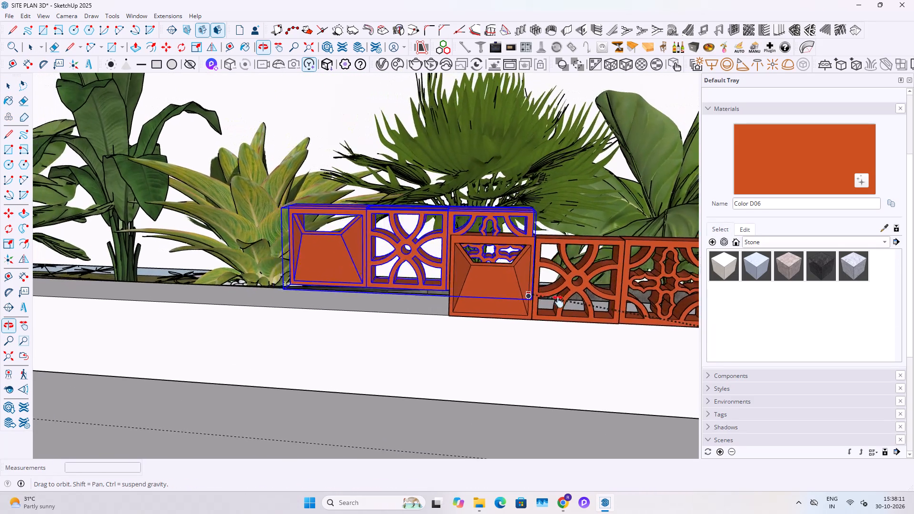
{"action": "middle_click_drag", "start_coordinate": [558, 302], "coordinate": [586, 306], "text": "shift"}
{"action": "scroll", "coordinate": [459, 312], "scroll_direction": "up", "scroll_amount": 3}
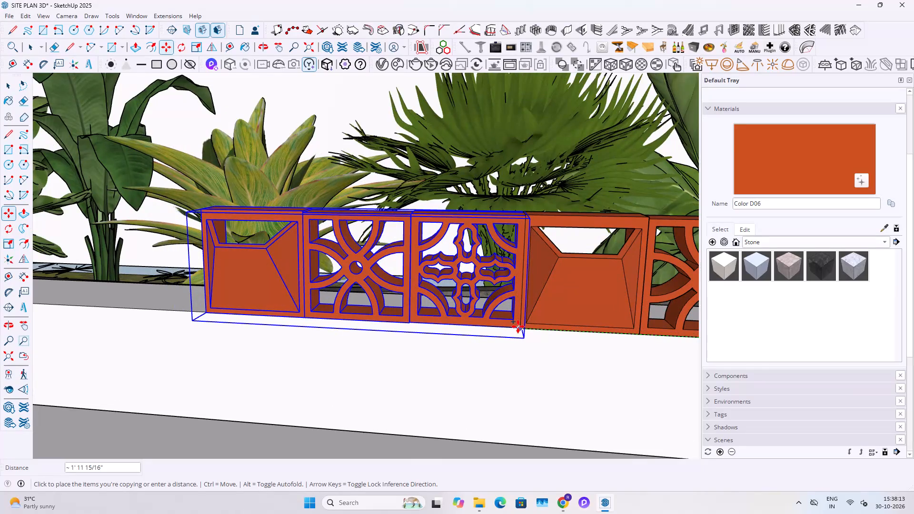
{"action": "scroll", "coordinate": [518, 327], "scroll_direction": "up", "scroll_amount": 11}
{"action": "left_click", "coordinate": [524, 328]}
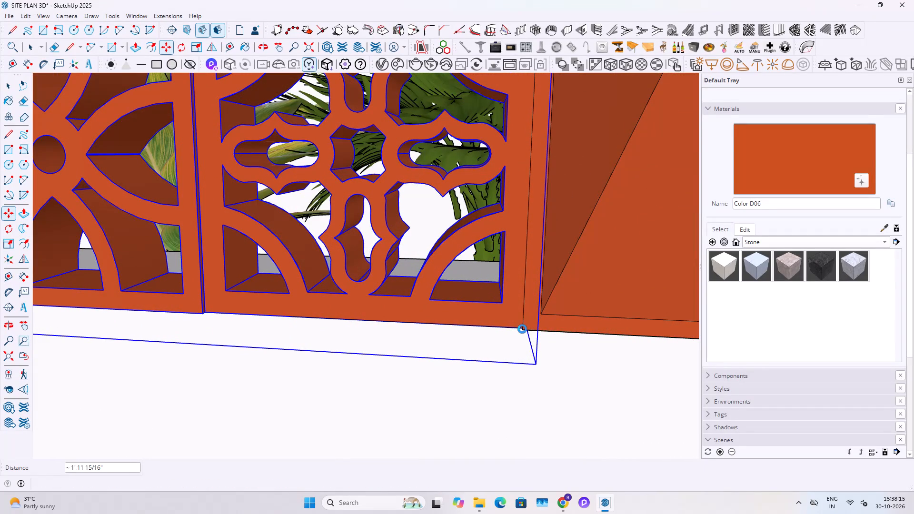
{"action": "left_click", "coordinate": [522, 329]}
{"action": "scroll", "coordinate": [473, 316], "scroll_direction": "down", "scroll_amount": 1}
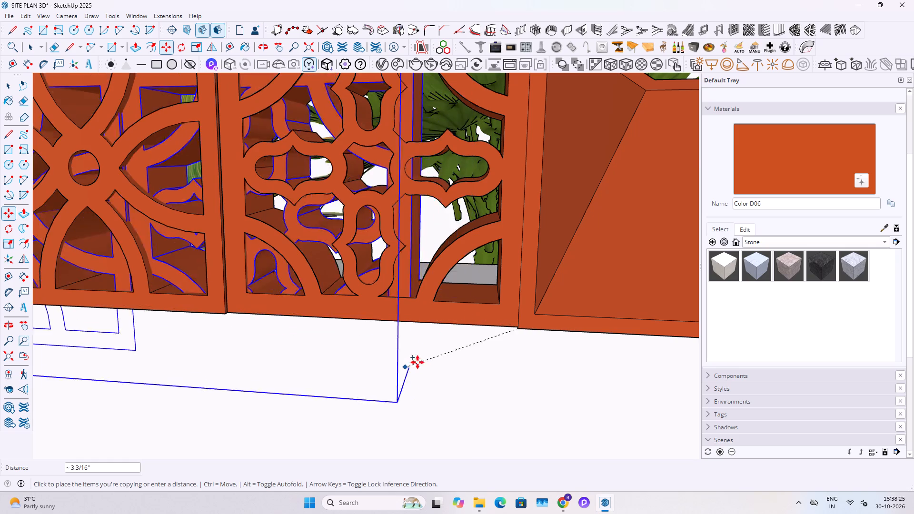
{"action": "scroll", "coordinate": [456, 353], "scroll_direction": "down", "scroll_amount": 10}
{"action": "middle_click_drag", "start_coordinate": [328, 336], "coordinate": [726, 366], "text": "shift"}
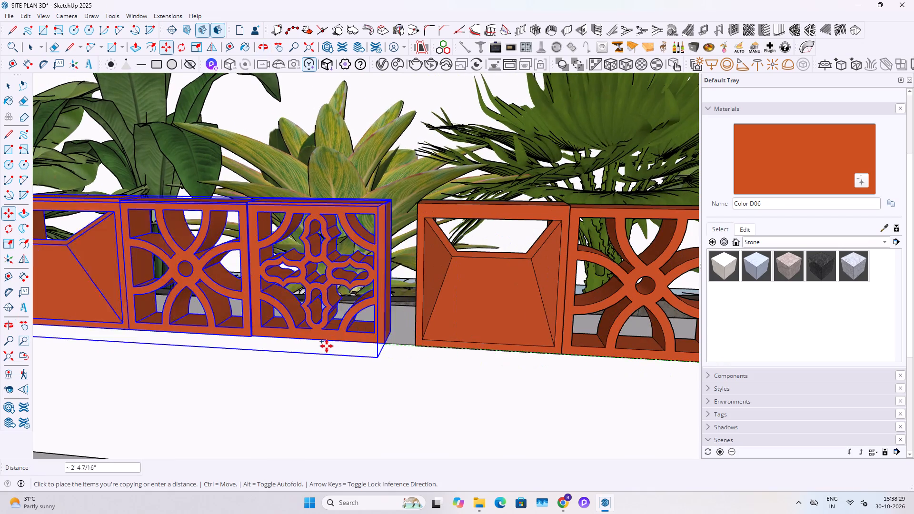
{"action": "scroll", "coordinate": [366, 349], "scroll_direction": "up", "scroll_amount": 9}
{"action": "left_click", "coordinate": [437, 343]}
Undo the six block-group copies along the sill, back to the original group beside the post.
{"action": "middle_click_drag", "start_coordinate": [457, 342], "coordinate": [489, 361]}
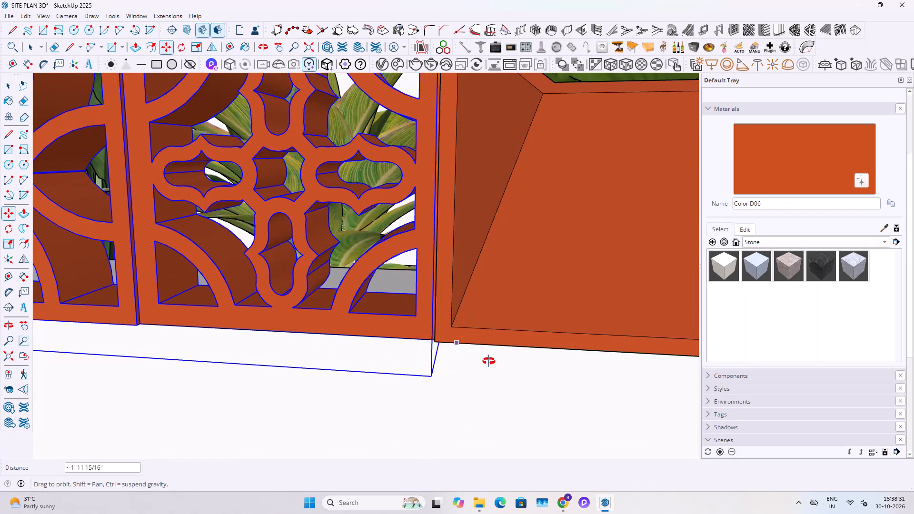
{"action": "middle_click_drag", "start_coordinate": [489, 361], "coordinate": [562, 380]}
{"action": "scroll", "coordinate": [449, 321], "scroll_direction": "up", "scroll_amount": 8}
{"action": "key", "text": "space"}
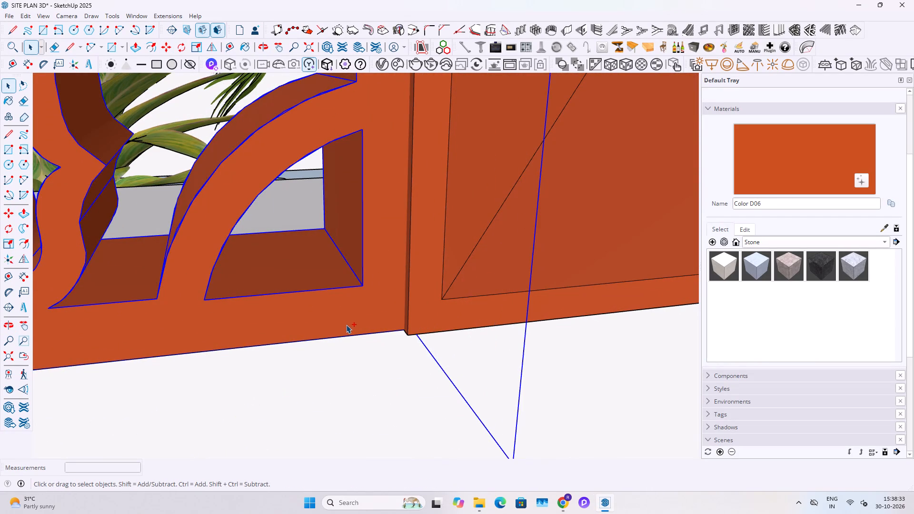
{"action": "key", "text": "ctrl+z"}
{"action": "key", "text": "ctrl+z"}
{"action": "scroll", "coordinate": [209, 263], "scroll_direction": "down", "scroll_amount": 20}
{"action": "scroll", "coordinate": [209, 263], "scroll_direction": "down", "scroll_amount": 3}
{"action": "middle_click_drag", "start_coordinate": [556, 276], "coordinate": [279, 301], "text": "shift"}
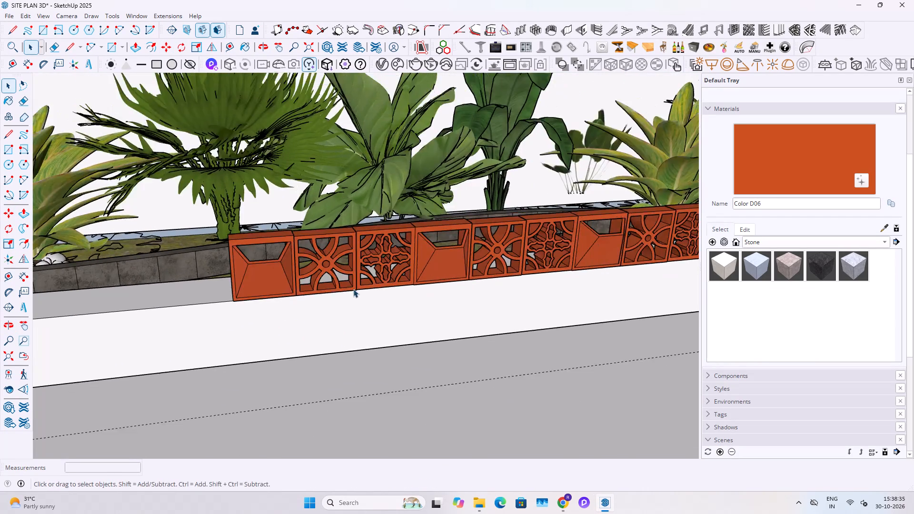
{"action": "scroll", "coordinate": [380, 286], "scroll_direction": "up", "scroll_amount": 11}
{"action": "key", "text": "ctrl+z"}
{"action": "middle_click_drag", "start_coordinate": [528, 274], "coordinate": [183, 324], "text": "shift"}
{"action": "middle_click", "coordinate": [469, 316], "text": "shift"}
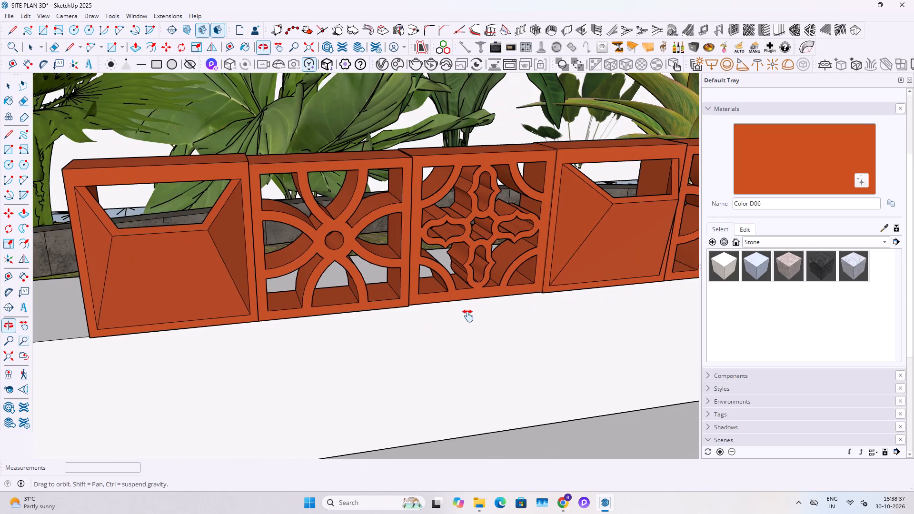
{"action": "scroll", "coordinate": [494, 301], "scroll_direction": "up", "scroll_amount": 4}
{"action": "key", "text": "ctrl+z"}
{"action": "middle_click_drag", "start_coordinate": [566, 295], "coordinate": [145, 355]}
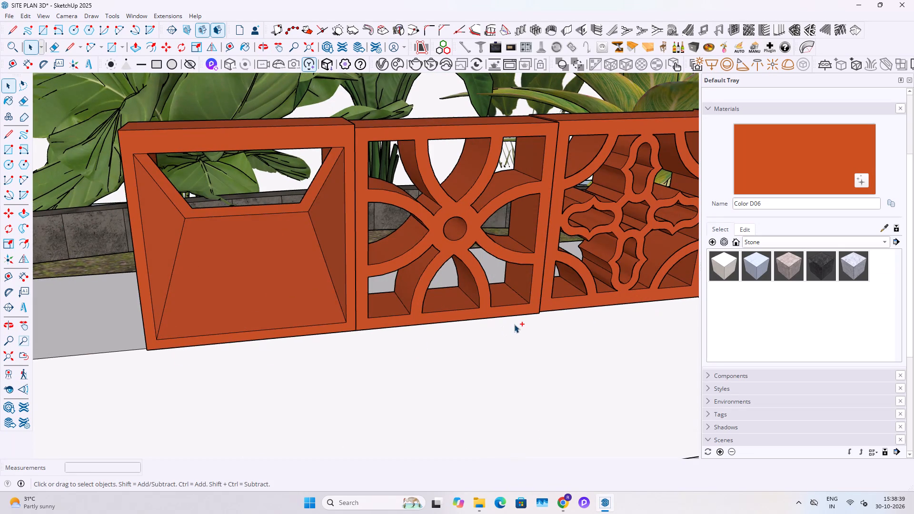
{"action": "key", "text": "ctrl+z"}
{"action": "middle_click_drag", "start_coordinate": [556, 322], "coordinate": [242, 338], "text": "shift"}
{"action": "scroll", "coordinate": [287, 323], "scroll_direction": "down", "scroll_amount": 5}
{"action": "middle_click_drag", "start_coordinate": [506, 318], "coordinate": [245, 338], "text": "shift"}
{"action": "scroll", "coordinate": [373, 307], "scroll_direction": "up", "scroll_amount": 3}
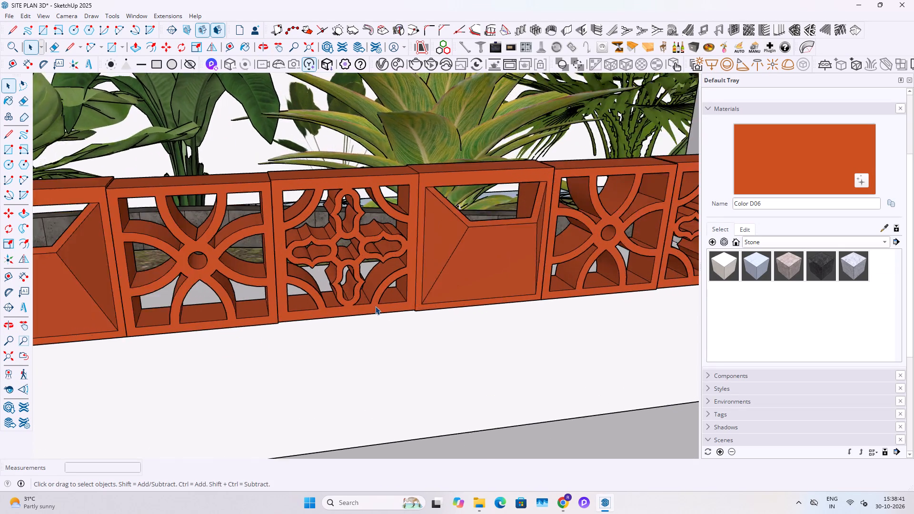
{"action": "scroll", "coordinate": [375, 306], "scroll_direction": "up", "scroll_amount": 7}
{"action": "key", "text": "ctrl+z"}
Select the original block group and copy it by its bottom corner about 2' 1/16" along the sill, against its neighbour.
{"action": "scroll", "coordinate": [291, 300], "scroll_direction": "down", "scroll_amount": 6}
{"action": "middle_click_drag", "start_coordinate": [457, 303], "coordinate": [205, 323], "text": "shift"}
{"action": "left_click", "coordinate": [421, 277]}
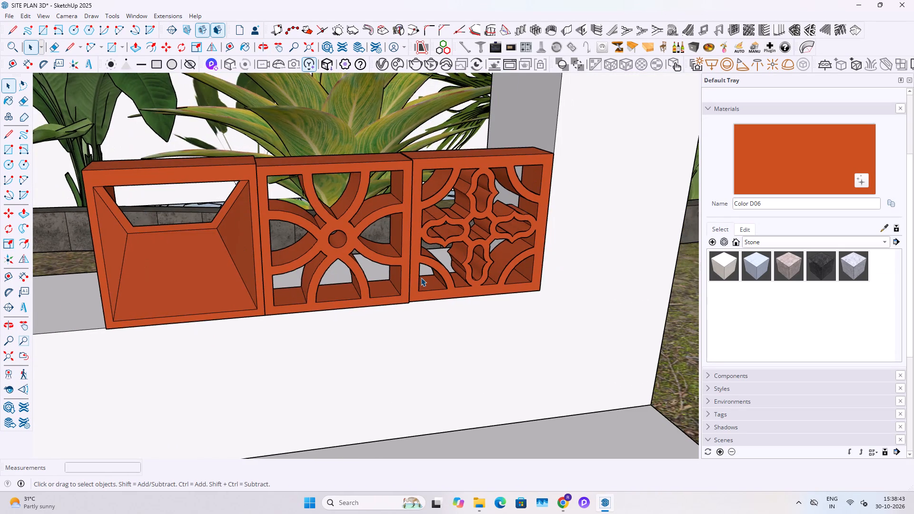
{"action": "scroll", "coordinate": [480, 295], "scroll_direction": "up", "scroll_amount": 20}
{"action": "scroll", "coordinate": [480, 295], "scroll_direction": "up", "scroll_amount": 10}
{"action": "middle_click_drag", "start_coordinate": [561, 287], "coordinate": [447, 298]}
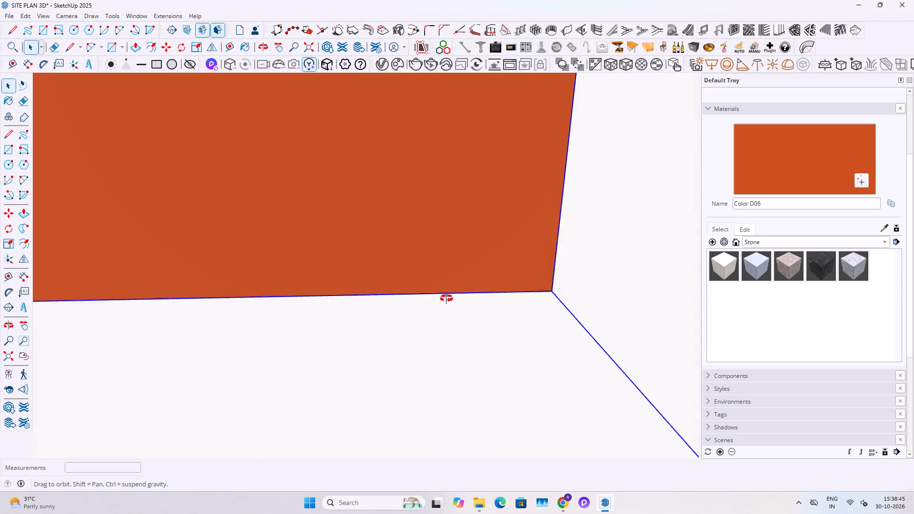
{"action": "middle_click_drag", "start_coordinate": [447, 298], "coordinate": [350, 266]}
{"action": "key", "text": "m"}
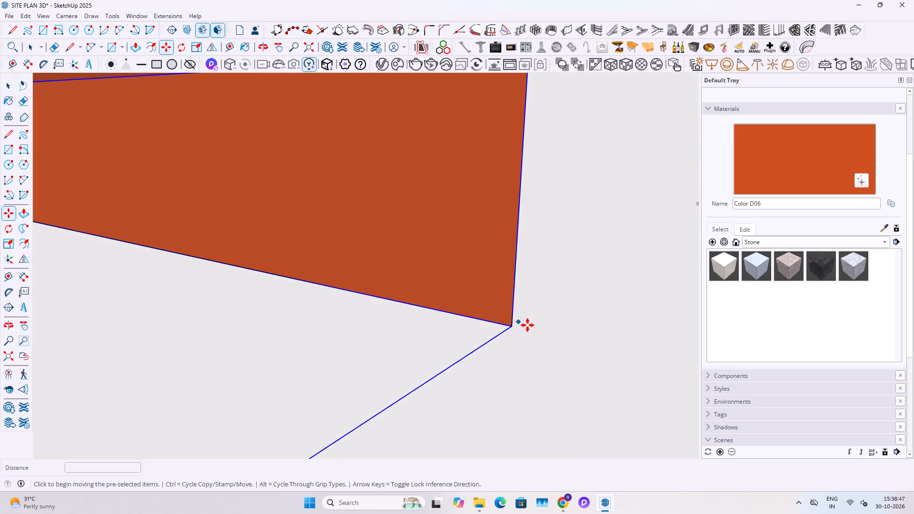
{"action": "left_click", "coordinate": [511, 326], "text": "ctrl"}
{"action": "scroll", "coordinate": [345, 311], "scroll_direction": "down", "scroll_amount": 8}
{"action": "scroll", "coordinate": [339, 318], "scroll_direction": "up", "scroll_amount": 1}
{"action": "scroll", "coordinate": [339, 319], "scroll_direction": "down", "scroll_amount": 5}
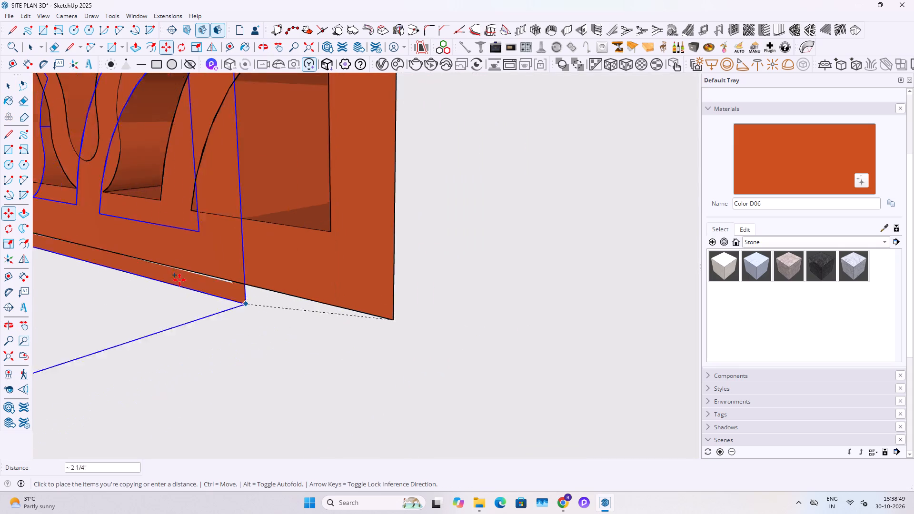
{"action": "middle_click_drag", "start_coordinate": [184, 276], "coordinate": [733, 415], "text": "shift"}
{"action": "scroll", "coordinate": [592, 388], "scroll_direction": "down", "scroll_amount": 11}
{"action": "middle_click_drag", "start_coordinate": [184, 267], "coordinate": [692, 353], "text": "shift"}
{"action": "scroll", "coordinate": [690, 351], "scroll_direction": "down", "scroll_amount": 1, "text": "shift"}
{"action": "scroll", "coordinate": [453, 303], "scroll_direction": "up", "scroll_amount": 5}
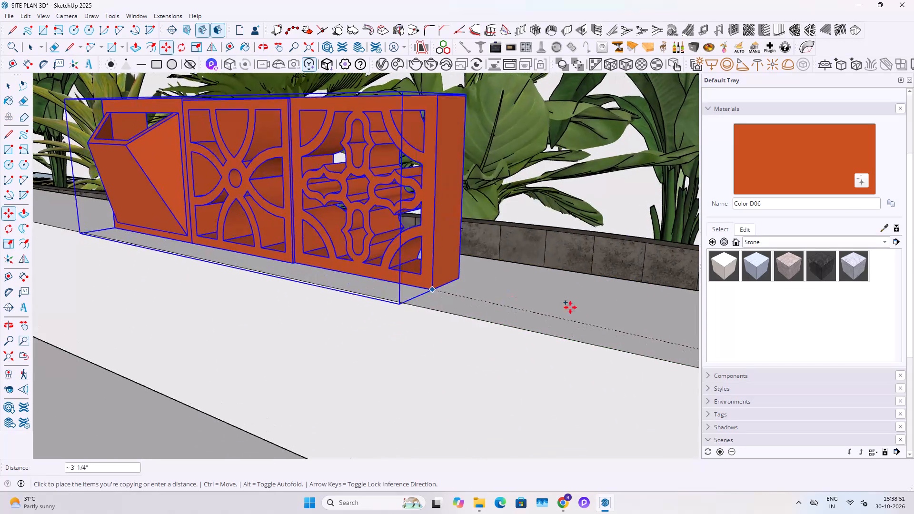
{"action": "middle_click_drag", "start_coordinate": [558, 314], "coordinate": [296, 254], "text": "shift"}
{"action": "scroll", "coordinate": [500, 341], "scroll_direction": "up", "scroll_amount": 10}
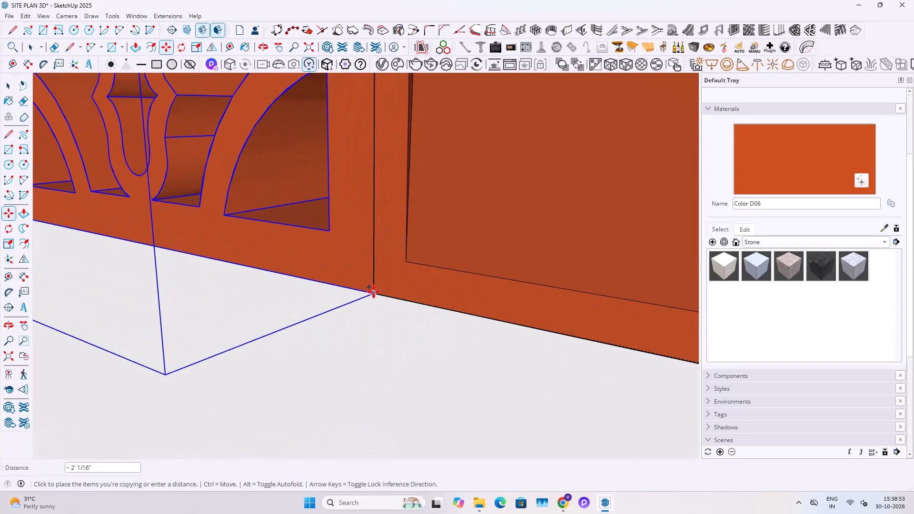
{"action": "left_click", "coordinate": [374, 292]}
Copy the block group two more times along the sill, corner to corner at about 2' 1/16" spacing.
{"action": "left_click", "coordinate": [374, 296]}
{"action": "scroll", "coordinate": [174, 257], "scroll_direction": "down", "scroll_amount": 13}
{"action": "middle_click_drag", "start_coordinate": [149, 261], "coordinate": [729, 358], "text": "shift"}
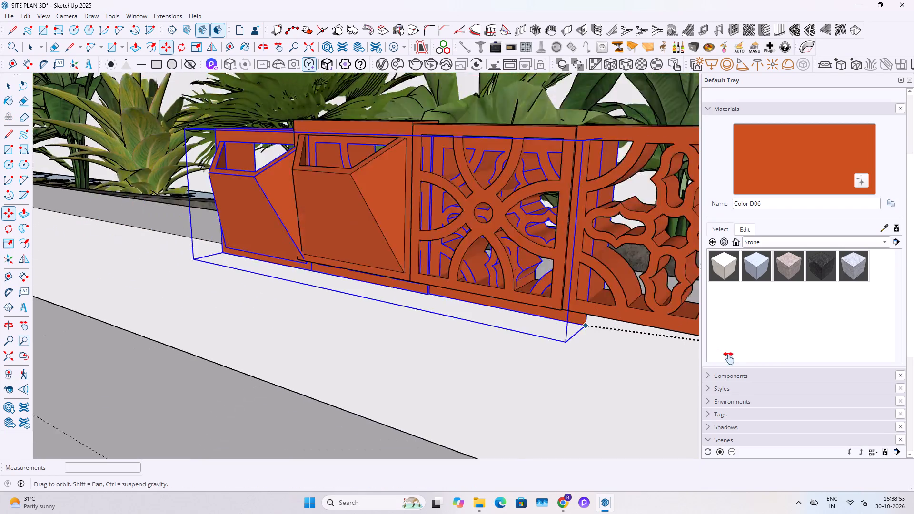
{"action": "middle_click_drag", "start_coordinate": [729, 358], "coordinate": [734, 359], "text": "shift"}
{"action": "scroll", "coordinate": [370, 306], "scroll_direction": "up", "scroll_amount": 4}
{"action": "scroll", "coordinate": [427, 269], "scroll_direction": "up", "scroll_amount": 3}
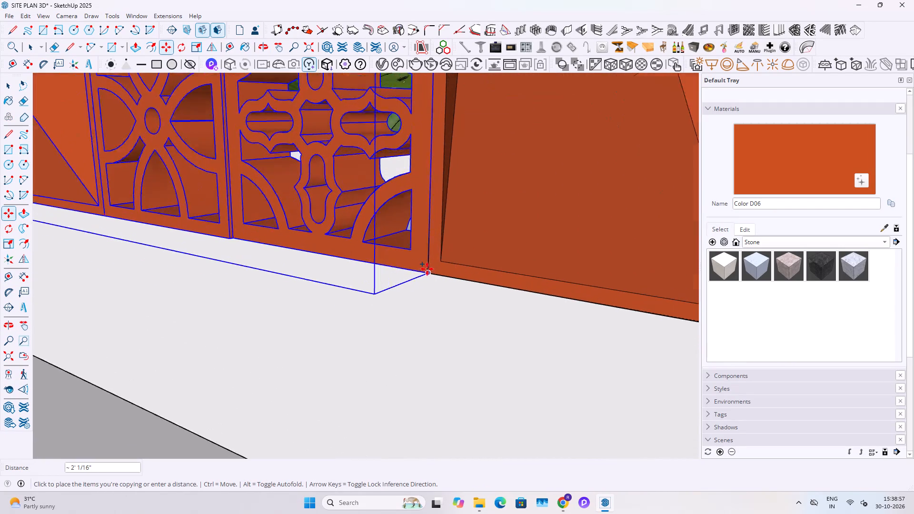
{"action": "scroll", "coordinate": [427, 269], "scroll_direction": "up", "scroll_amount": 9}
{"action": "left_click", "coordinate": [427, 275]}
{"action": "left_click", "coordinate": [433, 276], "text": "ctrl"}
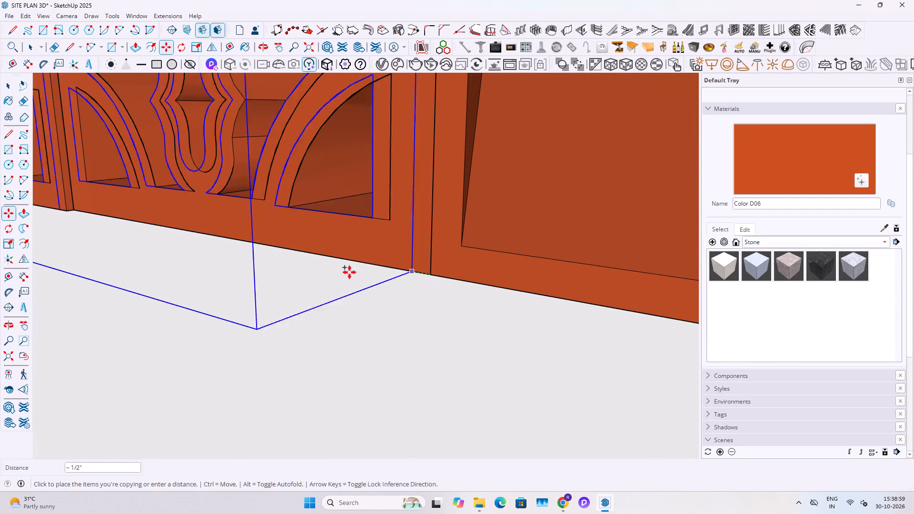
{"action": "scroll", "coordinate": [335, 272], "scroll_direction": "down", "scroll_amount": 12}
{"action": "middle_click_drag", "start_coordinate": [194, 226], "coordinate": [606, 284], "text": "shift"}
{"action": "scroll", "coordinate": [450, 242], "scroll_direction": "up", "scroll_amount": 12}
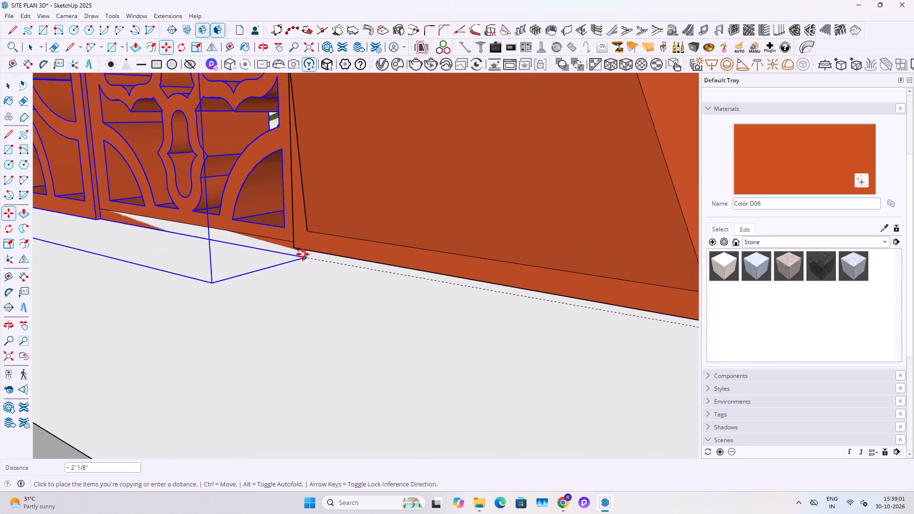
{"action": "left_click", "coordinate": [292, 246]}
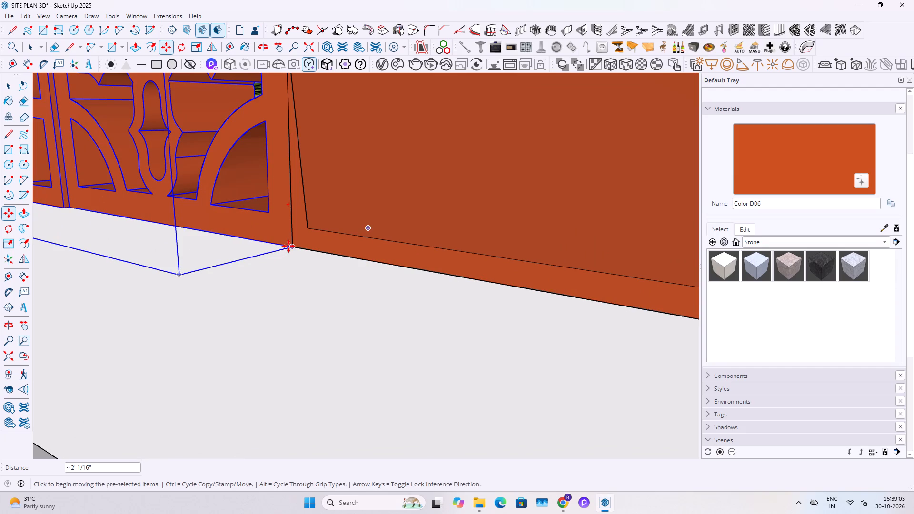
Copy the block group two more times along the sill, corner to corner at about 2' 1/16" spacing.
{"action": "left_click", "coordinate": [288, 246]}
{"action": "scroll", "coordinate": [209, 227], "scroll_direction": "down", "scroll_amount": 13}
{"action": "middle_click_drag", "start_coordinate": [176, 205], "coordinate": [913, 385], "text": "shift"}
{"action": "scroll", "coordinate": [638, 366], "scroll_direction": "up", "scroll_amount": 3}
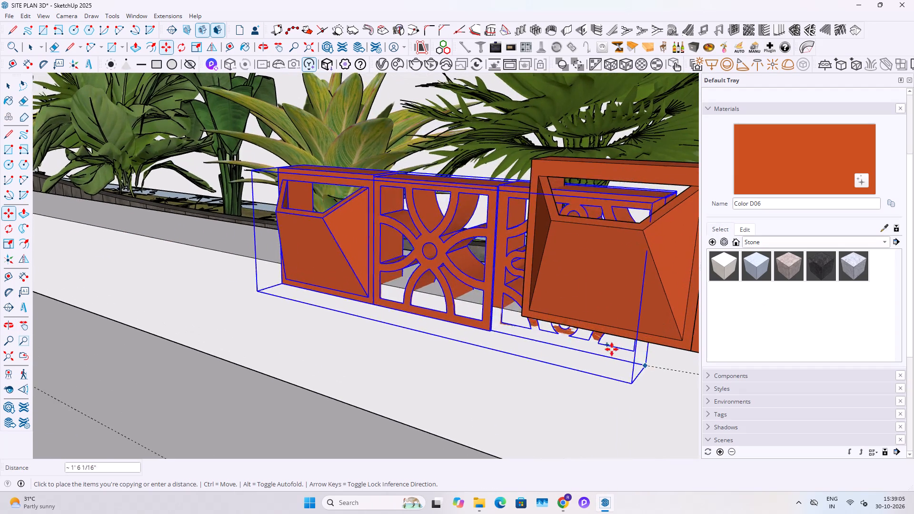
{"action": "scroll", "coordinate": [529, 310], "scroll_direction": "up", "scroll_amount": 11}
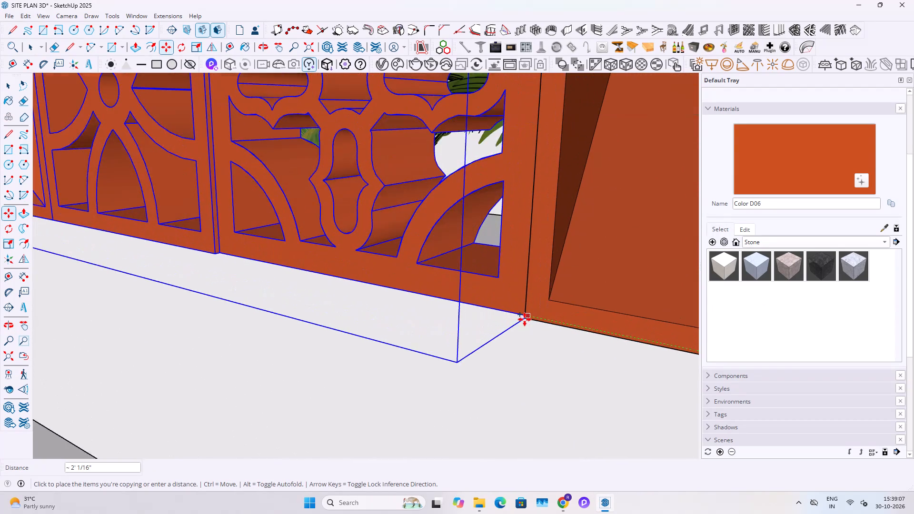
{"action": "scroll", "coordinate": [525, 319], "scroll_direction": "up", "scroll_amount": 5}
{"action": "left_click", "coordinate": [524, 317]}
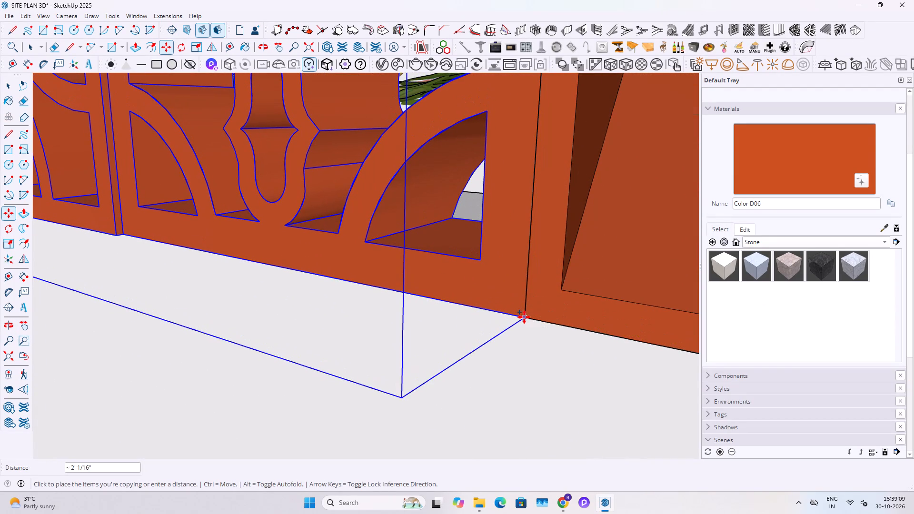
{"action": "left_click", "coordinate": [526, 316], "text": "ctrl"}
{"action": "scroll", "coordinate": [367, 284], "scroll_direction": "down", "scroll_amount": 14}
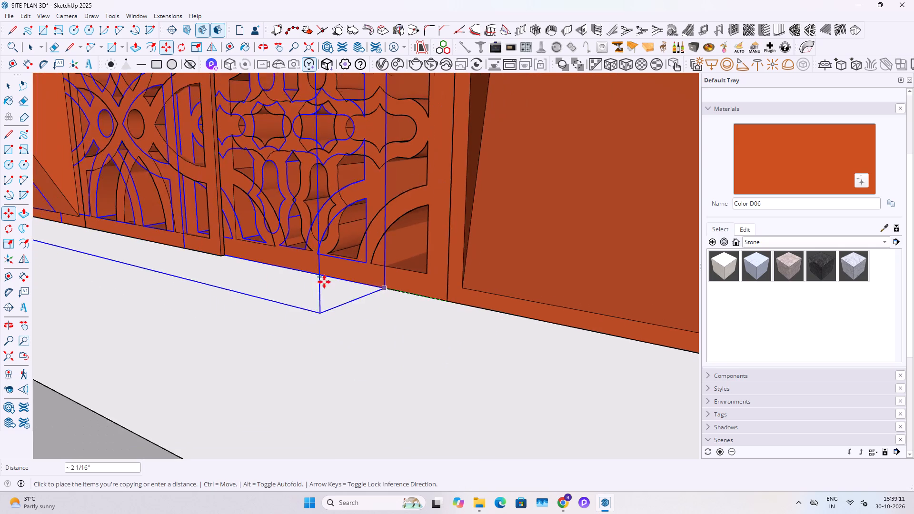
{"action": "middle_click_drag", "start_coordinate": [312, 277], "coordinate": [783, 345], "text": "shift"}
{"action": "scroll", "coordinate": [287, 250], "scroll_direction": "up", "scroll_amount": 18}
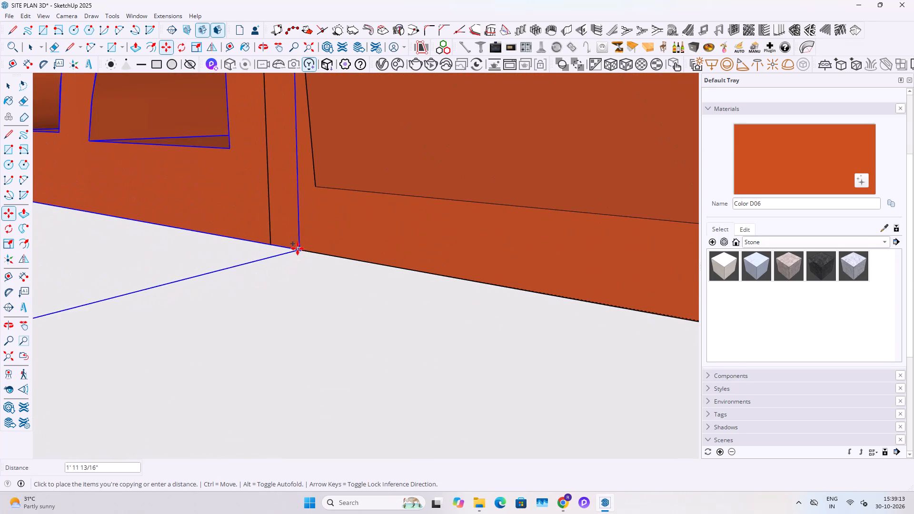
{"action": "left_click", "coordinate": [273, 245]}
{"action": "scroll", "coordinate": [271, 240], "scroll_direction": "up", "scroll_amount": 5}
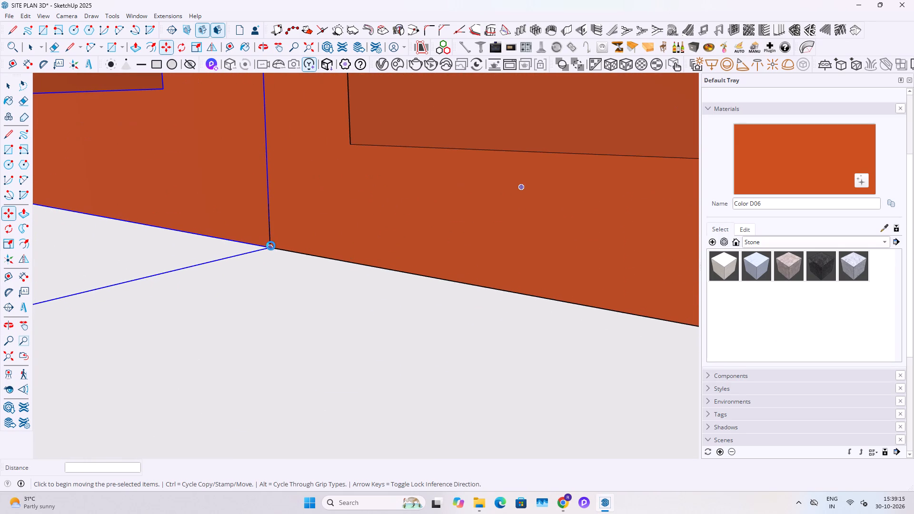
Extend the row with another two block-group copies, joining bottom corners at about 2' 1/16" spacing.
{"action": "left_click", "coordinate": [271, 246]}
{"action": "scroll", "coordinate": [268, 244], "scroll_direction": "down", "scroll_amount": 7}
{"action": "scroll", "coordinate": [287, 234], "scroll_direction": "down", "scroll_amount": 20}
{"action": "scroll", "coordinate": [287, 234], "scroll_direction": "down", "scroll_amount": 5}
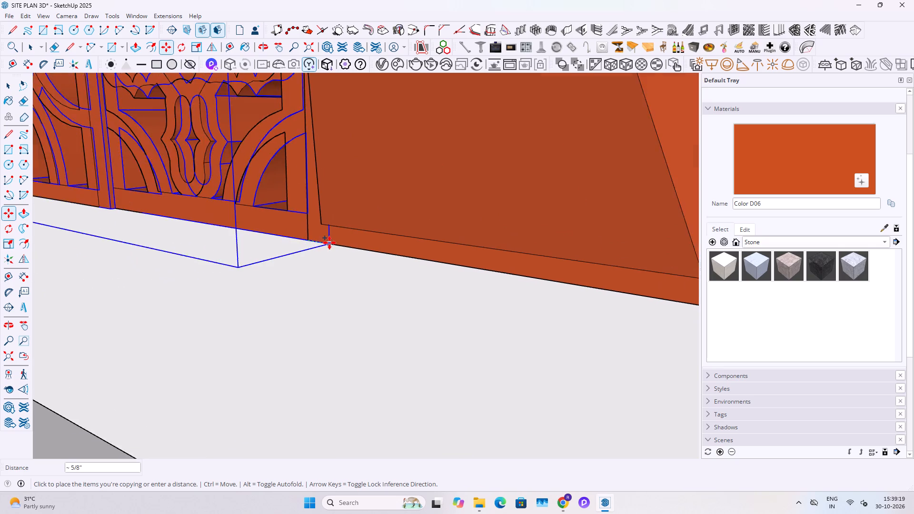
{"action": "scroll", "coordinate": [329, 243], "scroll_direction": "down", "scroll_amount": 11}
{"action": "middle_click_drag", "start_coordinate": [192, 238], "coordinate": [422, 285], "text": "shift"}
{"action": "scroll", "coordinate": [364, 256], "scroll_direction": "up", "scroll_amount": 15}
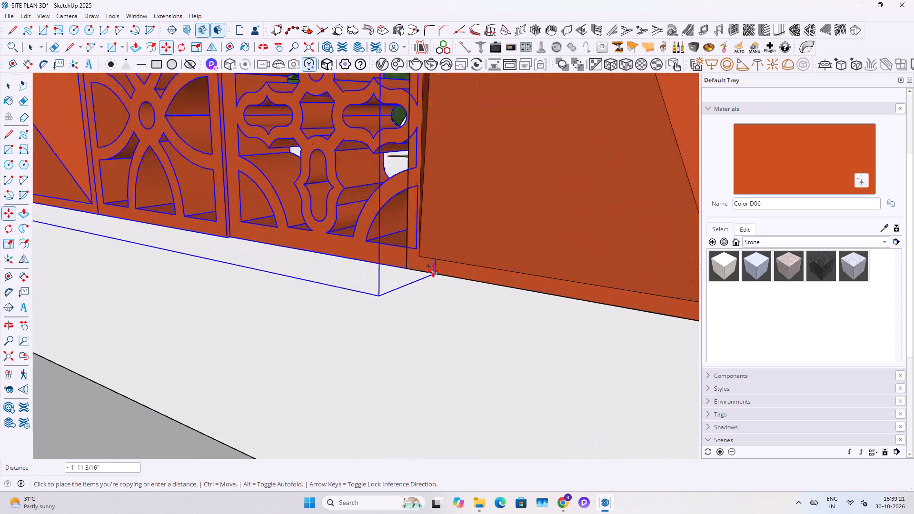
{"action": "scroll", "coordinate": [433, 271], "scroll_direction": "up", "scroll_amount": 5}
{"action": "left_click", "coordinate": [399, 269]}
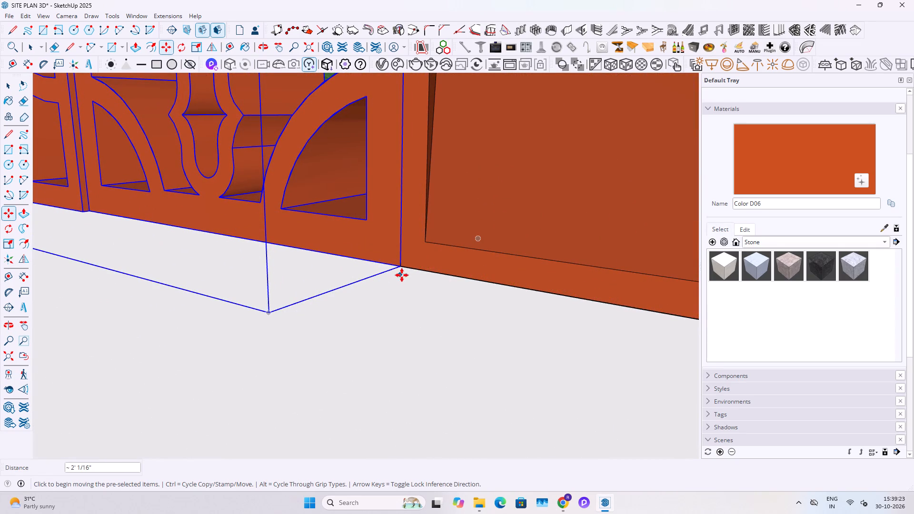
{"action": "left_click", "coordinate": [402, 267]}
{"action": "scroll", "coordinate": [194, 242], "scroll_direction": "down", "scroll_amount": 6}
{"action": "scroll", "coordinate": [194, 242], "scroll_direction": "up", "scroll_amount": 1}
{"action": "scroll", "coordinate": [154, 236], "scroll_direction": "down", "scroll_amount": 5}
{"action": "middle_click_drag", "start_coordinate": [137, 229], "coordinate": [523, 315], "text": "shift"}
{"action": "scroll", "coordinate": [182, 258], "scroll_direction": "up", "scroll_amount": 5}
{"action": "left_click", "coordinate": [399, 275]}
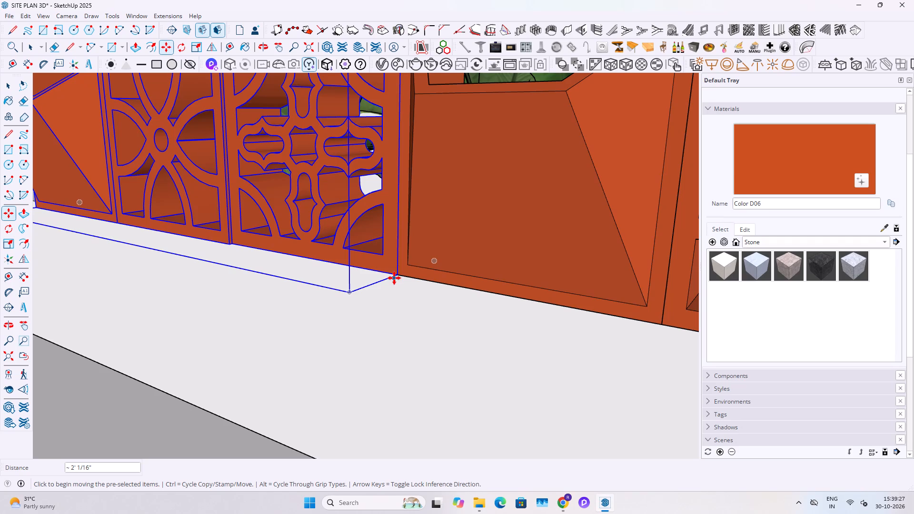
Copy the block group once more about 2' 1/16" along the sill, snapped to its neighbour's bottom corner.
{"action": "left_click", "coordinate": [397, 277], "text": "ctrl"}
{"action": "scroll", "coordinate": [197, 244], "scroll_direction": "down", "scroll_amount": 7}
{"action": "middle_click_drag", "start_coordinate": [183, 235], "coordinate": [494, 331], "text": "shift"}
{"action": "scroll", "coordinate": [344, 307], "scroll_direction": "up", "scroll_amount": 3}
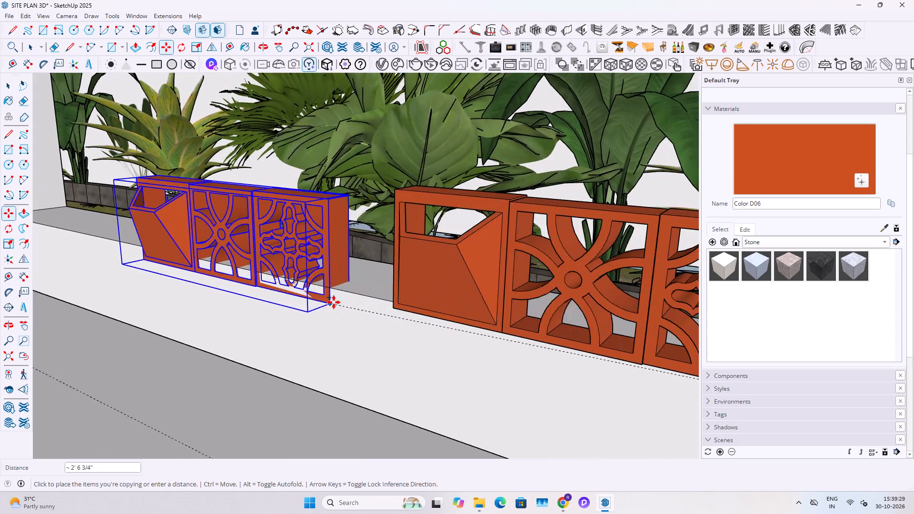
{"action": "scroll", "coordinate": [334, 302], "scroll_direction": "up", "scroll_amount": 4}
{"action": "scroll", "coordinate": [397, 312], "scroll_direction": "up", "scroll_amount": 13}
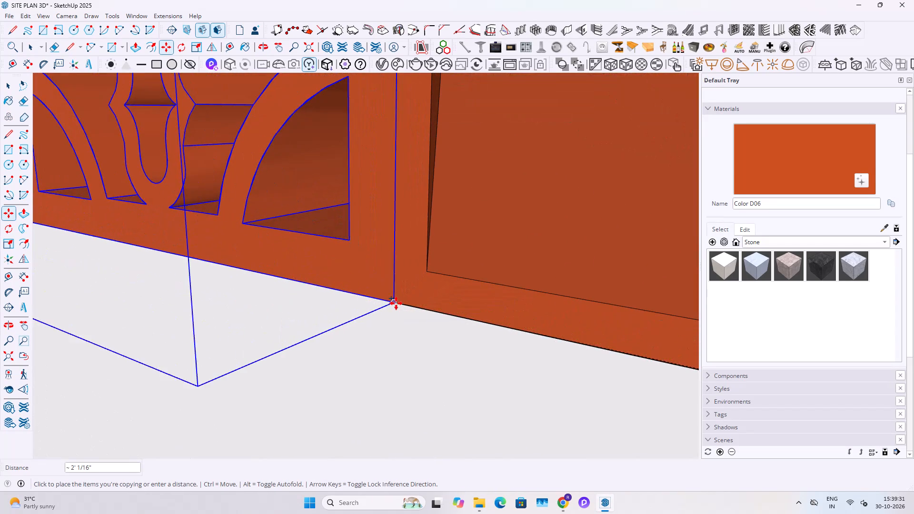
{"action": "scroll", "coordinate": [397, 301], "scroll_direction": "up", "scroll_amount": 11}
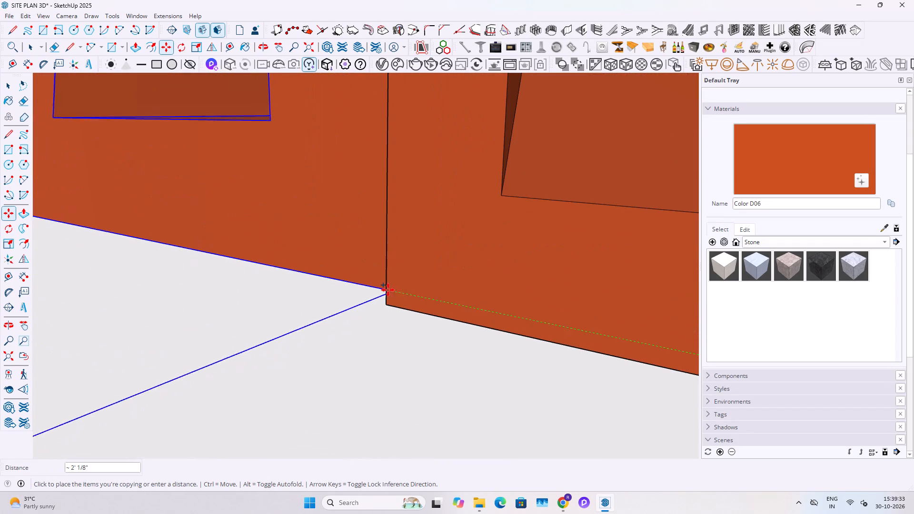
{"action": "left_click", "coordinate": [386, 305]}
Add another block-group copy about 2' 1/16" further along the sill toward the far post.
{"action": "left_click", "coordinate": [388, 306]}
{"action": "scroll", "coordinate": [394, 268], "scroll_direction": "down", "scroll_amount": 7}
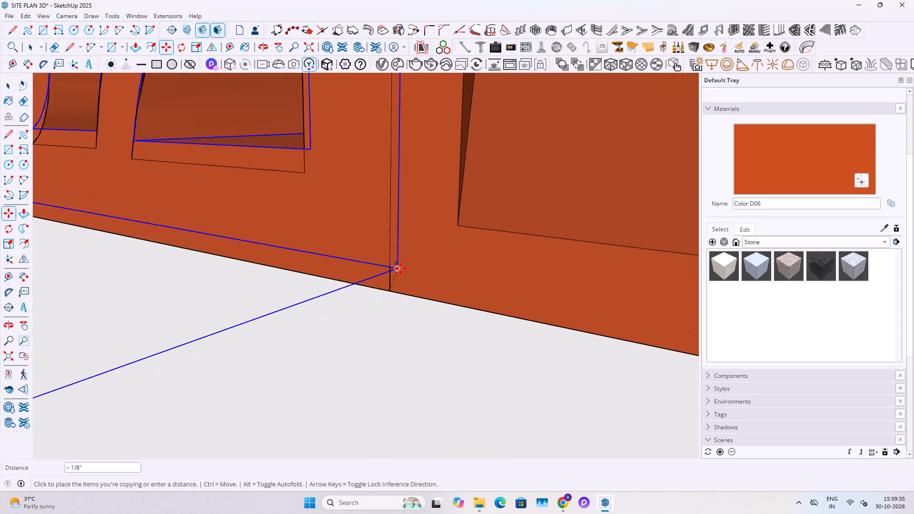
{"action": "scroll", "coordinate": [401, 268], "scroll_direction": "down", "scroll_amount": 20}
{"action": "scroll", "coordinate": [401, 268], "scroll_direction": "down", "scroll_amount": 20}
{"action": "scroll", "coordinate": [401, 268], "scroll_direction": "down", "scroll_amount": 2}
{"action": "middle_click_drag", "start_coordinate": [327, 266], "coordinate": [535, 321]}
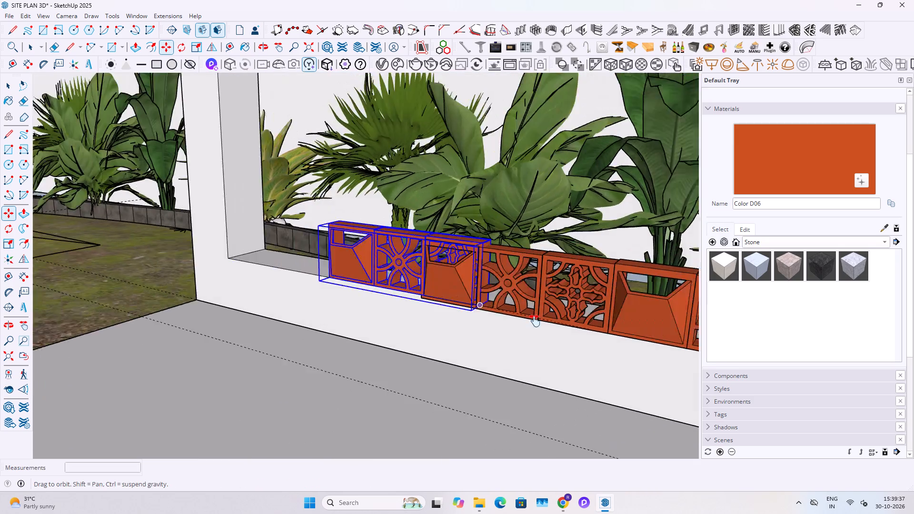
{"action": "middle_click_drag", "start_coordinate": [535, 321], "coordinate": [552, 325]}
{"action": "scroll", "coordinate": [487, 305], "scroll_direction": "up", "scroll_amount": 20}
{"action": "scroll", "coordinate": [466, 315], "scroll_direction": "up", "scroll_amount": 2}
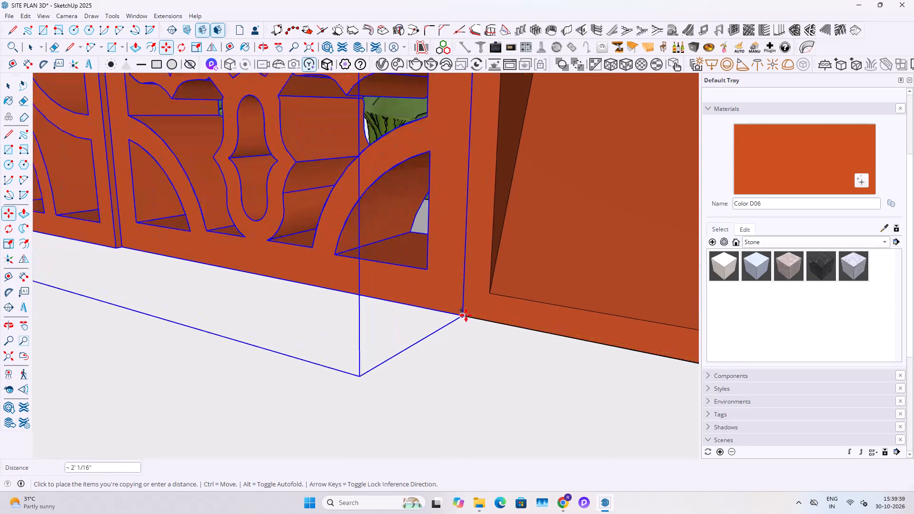
{"action": "scroll", "coordinate": [466, 315], "scroll_direction": "up", "scroll_amount": 10}
{"action": "left_click", "coordinate": [454, 320]}
Place the last block-group copy against its neighbour so the row reaches the far post, then finish copying.
{"action": "left_click", "coordinate": [455, 317]}
{"action": "scroll", "coordinate": [328, 290], "scroll_direction": "down", "scroll_amount": 3}
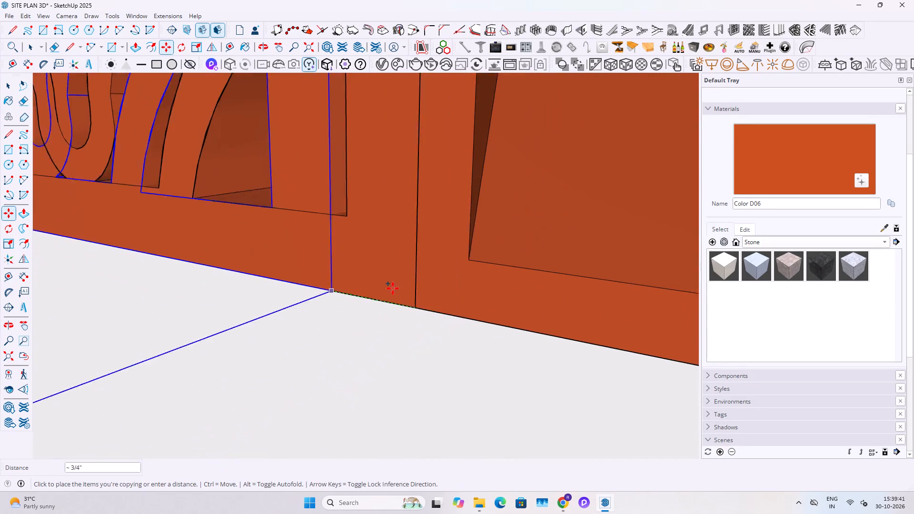
{"action": "scroll", "coordinate": [393, 288], "scroll_direction": "down", "scroll_amount": 20}
{"action": "scroll", "coordinate": [393, 288], "scroll_direction": "down", "scroll_amount": 4}
{"action": "middle_click_drag", "start_coordinate": [253, 261], "coordinate": [636, 413], "text": "shift"}
{"action": "scroll", "coordinate": [319, 365], "scroll_direction": "up", "scroll_amount": 1}
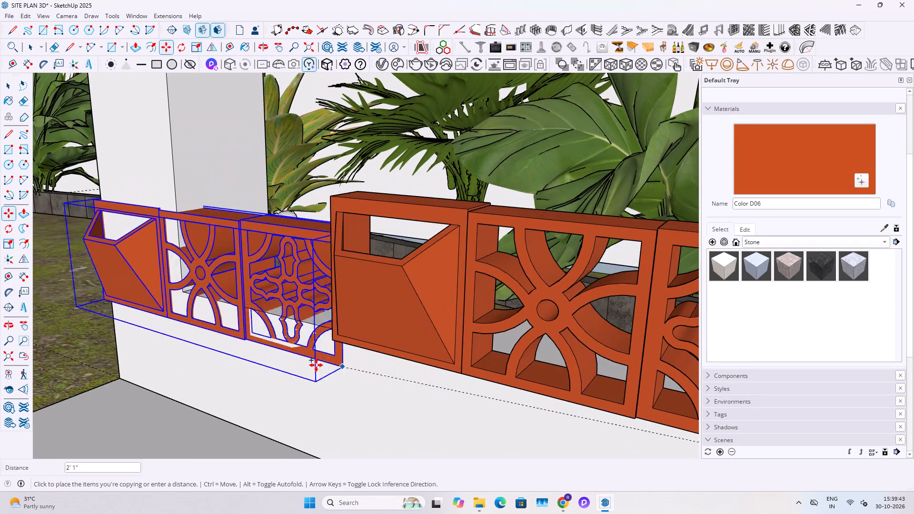
{"action": "scroll", "coordinate": [332, 336], "scroll_direction": "up", "scroll_amount": 10}
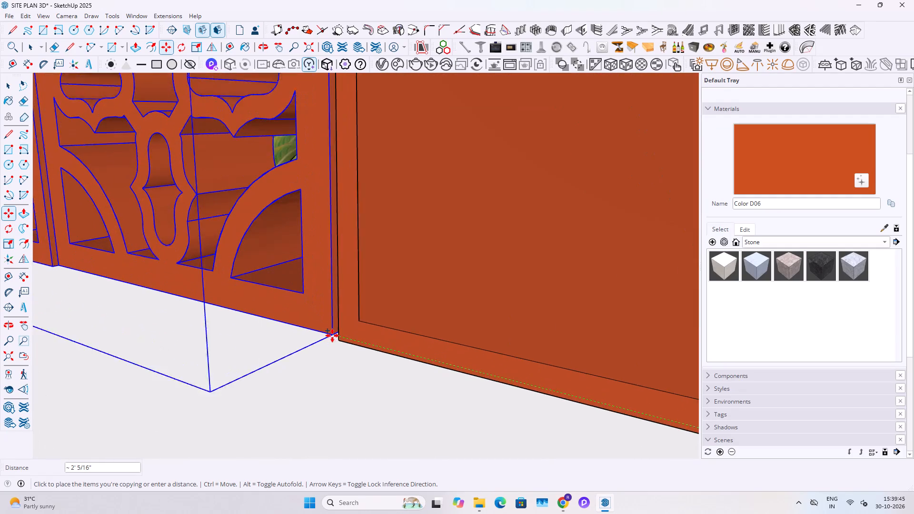
{"action": "scroll", "coordinate": [332, 336], "scroll_direction": "up", "scroll_amount": 1}
{"action": "left_click", "coordinate": [341, 340]}
{"action": "key", "text": "space"}
Select all the block groups along the sill, from one post to the other, and combine them into one group.
{"action": "scroll", "coordinate": [341, 340], "scroll_direction": "down", "scroll_amount": 20}
{"action": "scroll", "coordinate": [341, 340], "scroll_direction": "down", "scroll_amount": 3}
{"action": "key", "text": "space"}
{"action": "left_click", "coordinate": [408, 242], "text": "ctrl"}
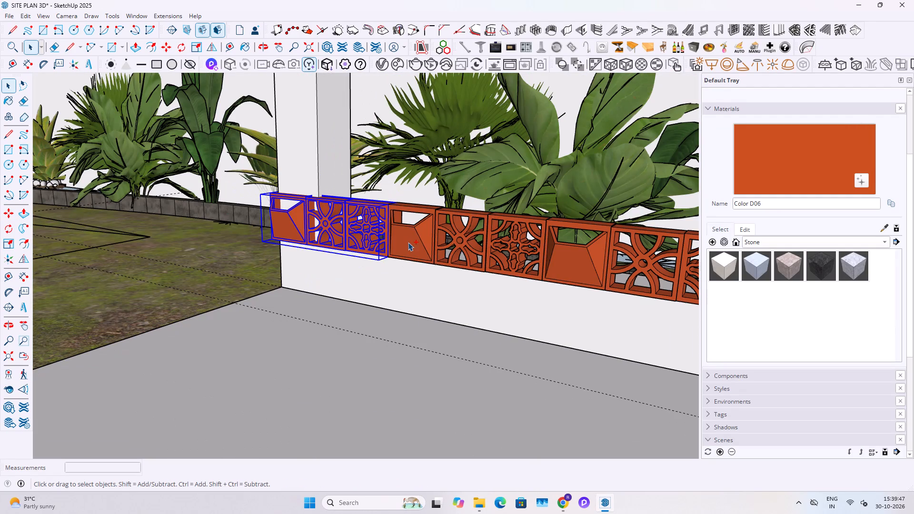
{"action": "left_click", "coordinate": [480, 227], "text": "ctrl"}
{"action": "left_click", "coordinate": [544, 167], "text": "shift"}
{"action": "left_click", "coordinate": [595, 270], "text": "ctrl"}
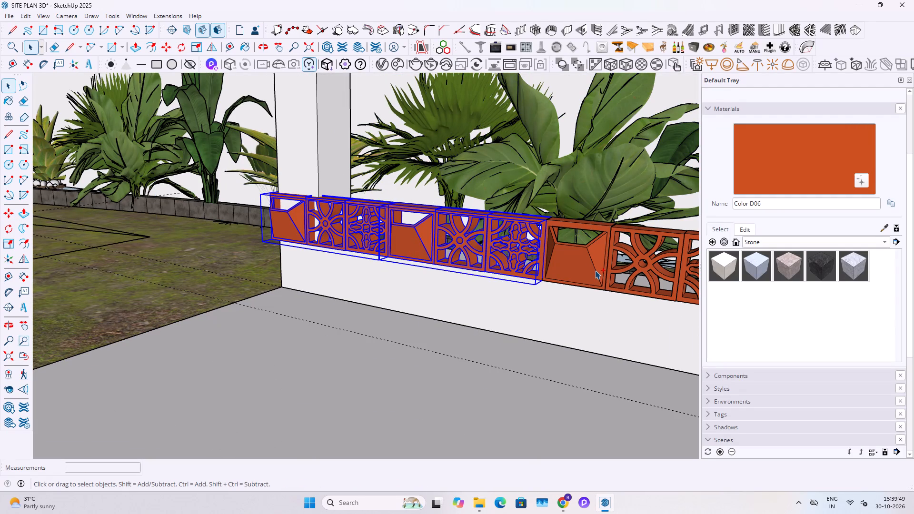
{"action": "scroll", "coordinate": [569, 263], "scroll_direction": "down", "scroll_amount": 6}
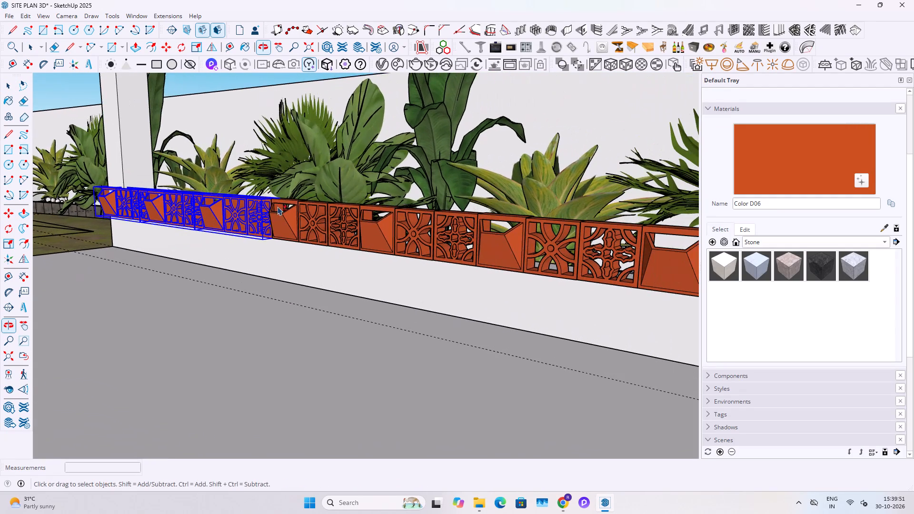
{"action": "left_click", "coordinate": [334, 230], "text": "ctrl"}
{"action": "left_click", "coordinate": [426, 236], "text": "ctrl"}
{"action": "left_click", "coordinate": [517, 247], "text": "ctrl"}
{"action": "middle_click_drag", "start_coordinate": [665, 272], "coordinate": [574, 257], "text": "shift"}
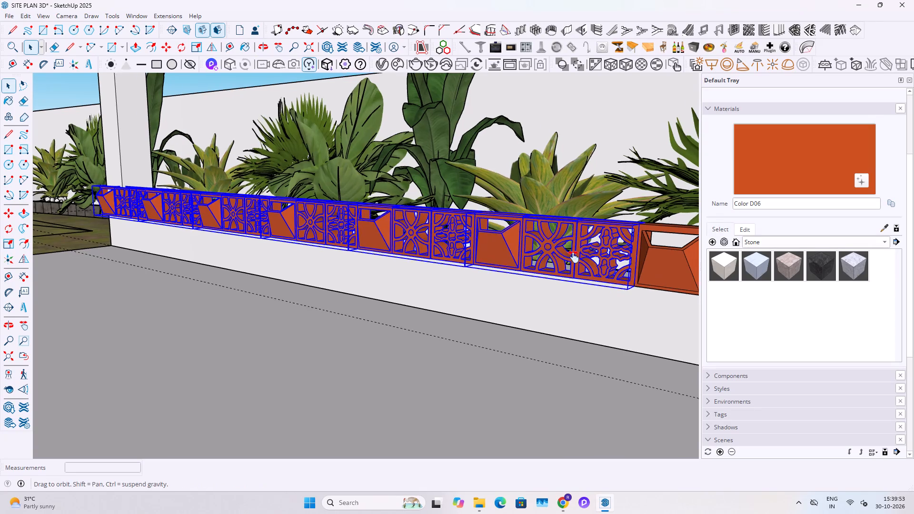
{"action": "middle_click_drag", "start_coordinate": [574, 257], "coordinate": [122, 256], "text": "shift"}
{"action": "scroll", "coordinate": [163, 251], "scroll_direction": "down", "scroll_amount": 6, "text": "shift"}
{"action": "left_click", "coordinate": [194, 256], "text": "ctrl"}
{"action": "left_click", "coordinate": [265, 261], "text": "ctrl"}
{"action": "left_click", "coordinate": [384, 296], "text": "ctrl"}
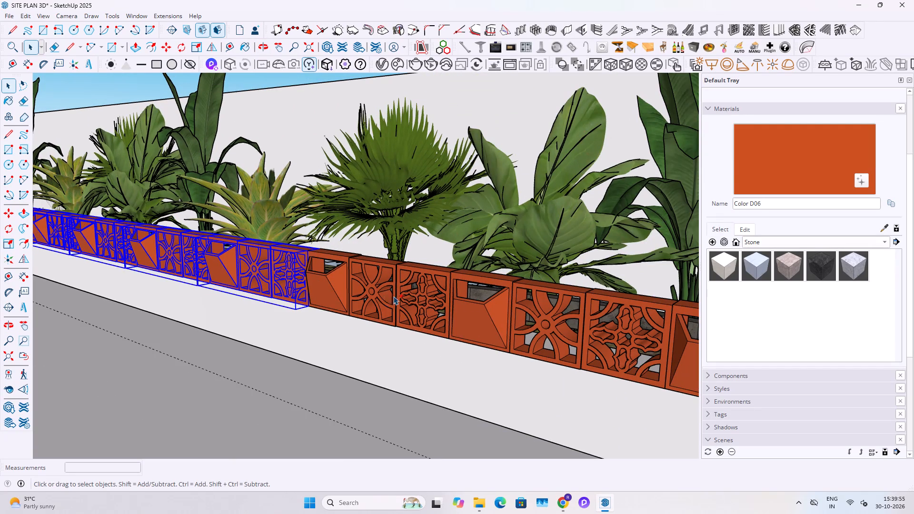
{"action": "left_click", "coordinate": [517, 307], "text": "ctrl"}
{"action": "scroll", "coordinate": [384, 297], "scroll_direction": "down", "scroll_amount": 6}
{"action": "middle_click_drag", "start_coordinate": [591, 330], "coordinate": [316, 274], "text": "shift"}
{"action": "left_click", "coordinate": [374, 292], "text": "ctrl"}
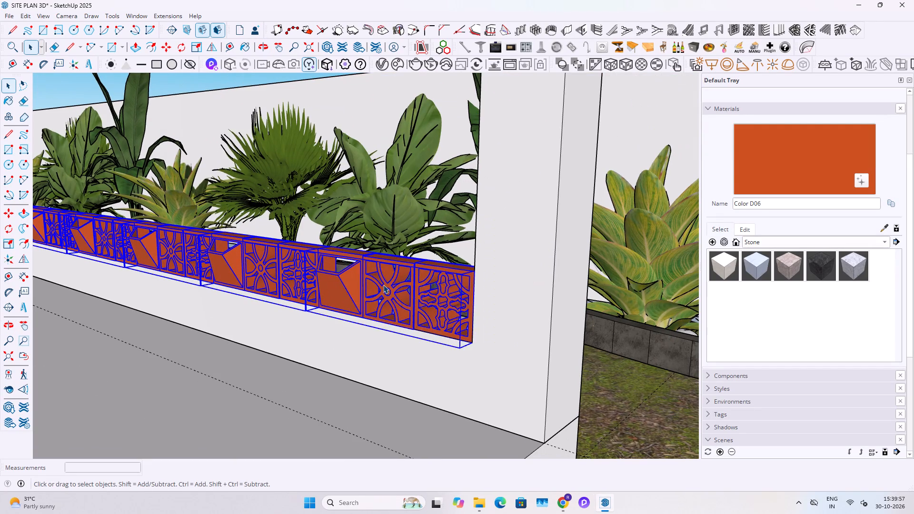
{"action": "right_click", "coordinate": [383, 285]}
{"action": "left_click", "coordinate": [428, 386]}
Scale the grouped row lengthwise to about 0.96 on the green axis so its overrunning end meets the post's inner face.
{"action": "scroll", "coordinate": [478, 318], "scroll_direction": "down", "scroll_amount": 7}
{"action": "middle_click_drag", "start_coordinate": [280, 297], "coordinate": [784, 413], "text": "shift"}
{"action": "middle_click_drag", "start_coordinate": [371, 350], "coordinate": [406, 366]}
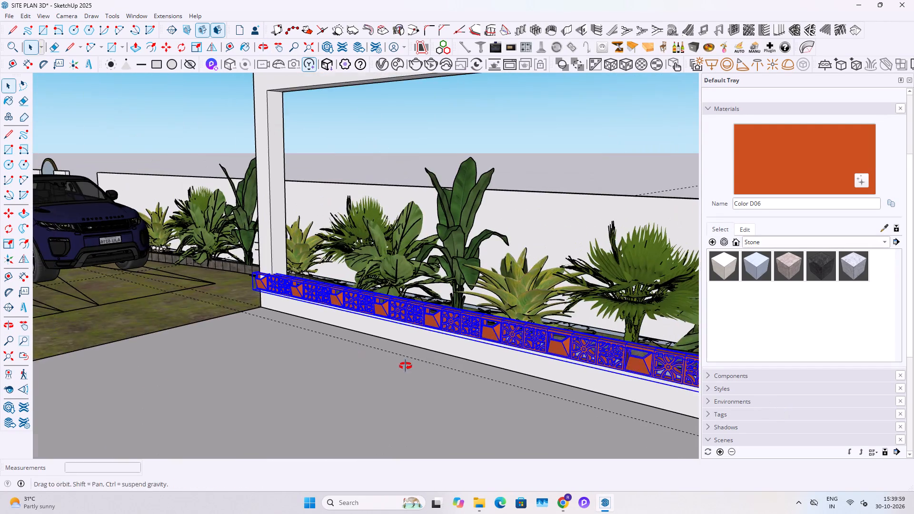
{"action": "middle_click_drag", "start_coordinate": [406, 366], "coordinate": [491, 408]}
{"action": "scroll", "coordinate": [210, 286], "scroll_direction": "up", "scroll_amount": 8}
{"action": "key", "text": "s"}
{"action": "scroll", "coordinate": [397, 368], "scroll_direction": "up", "scroll_amount": 5}
{"action": "middle_click_drag", "start_coordinate": [359, 341], "coordinate": [438, 363]}
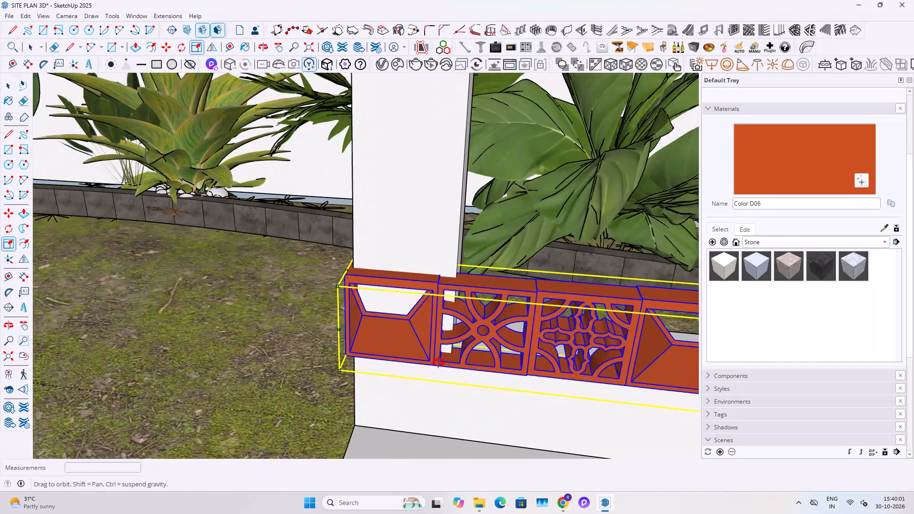
{"action": "middle_click_drag", "start_coordinate": [438, 363], "coordinate": [524, 364]}
{"action": "left_click", "coordinate": [417, 316]}
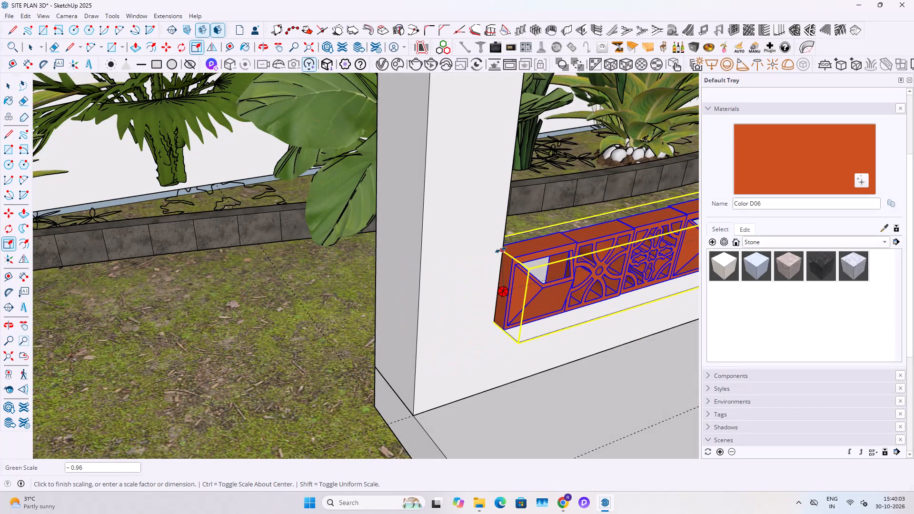
{"action": "left_click", "coordinate": [501, 248]}
{"action": "key", "text": "space"}
Move the grouped row across the sill, away from the slab, so it sits within the wall's thickness.
{"action": "middle_click_drag", "start_coordinate": [512, 305], "coordinate": [533, 361]}
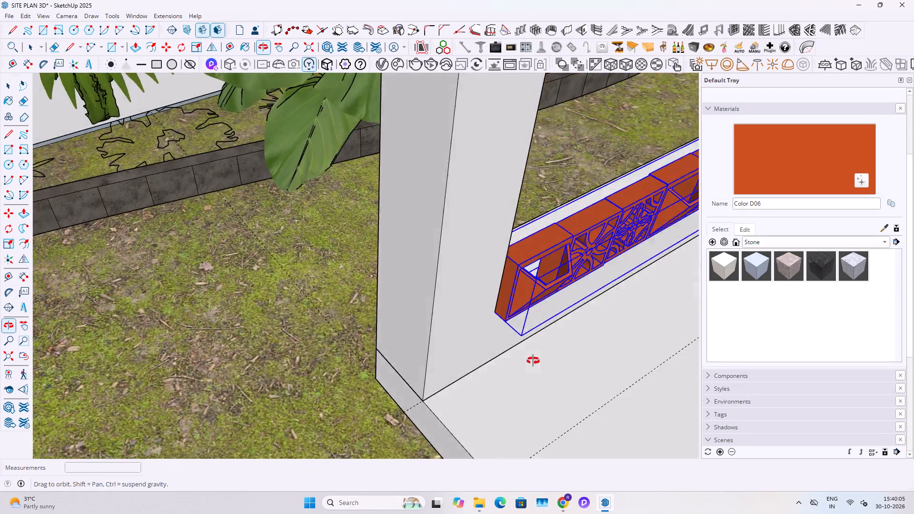
{"action": "middle_click_drag", "start_coordinate": [533, 361], "coordinate": [0, 343]}
{"action": "scroll", "coordinate": [219, 366], "scroll_direction": "up", "scroll_amount": 2}
{"action": "key", "text": "comma"}
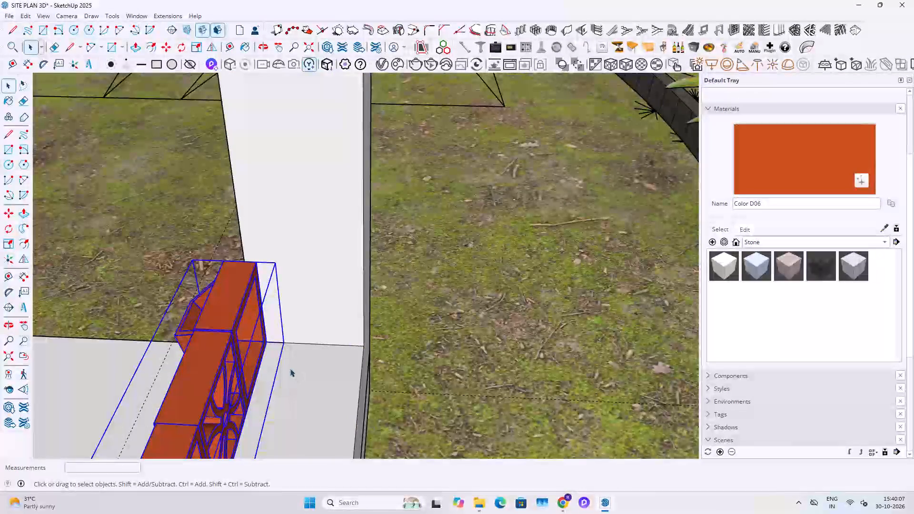
{"action": "left_click", "coordinate": [290, 368]}
{"action": "left_click", "coordinate": [239, 346]}
{"action": "key", "text": "comma"}
{"action": "key", "text": "m"}
{"action": "left_click", "coordinate": [284, 370]}
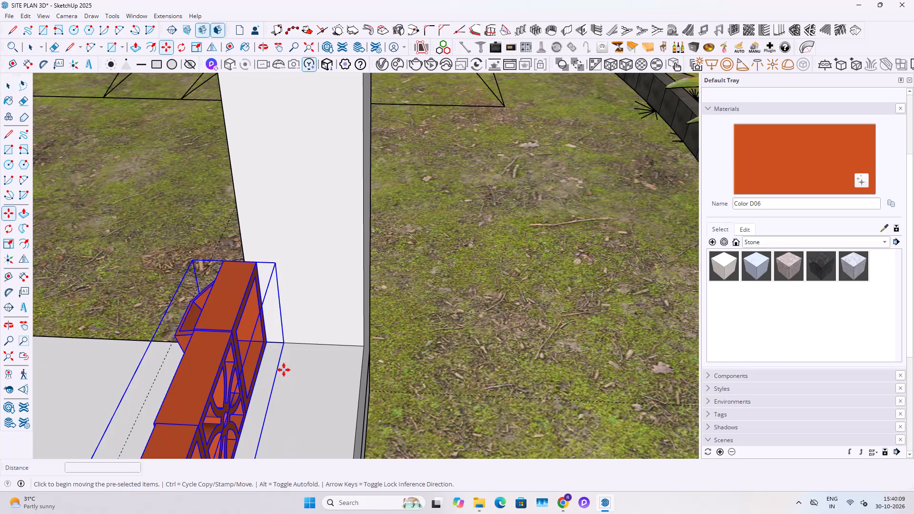
{"action": "left_click", "coordinate": [345, 372]}
{"action": "key", "text": "space"}
Move the grouped row across the sill toward the slab so its front lines up with the wall's slab-side edge.
{"action": "middle_click_drag", "start_coordinate": [259, 378], "coordinate": [341, 374]}
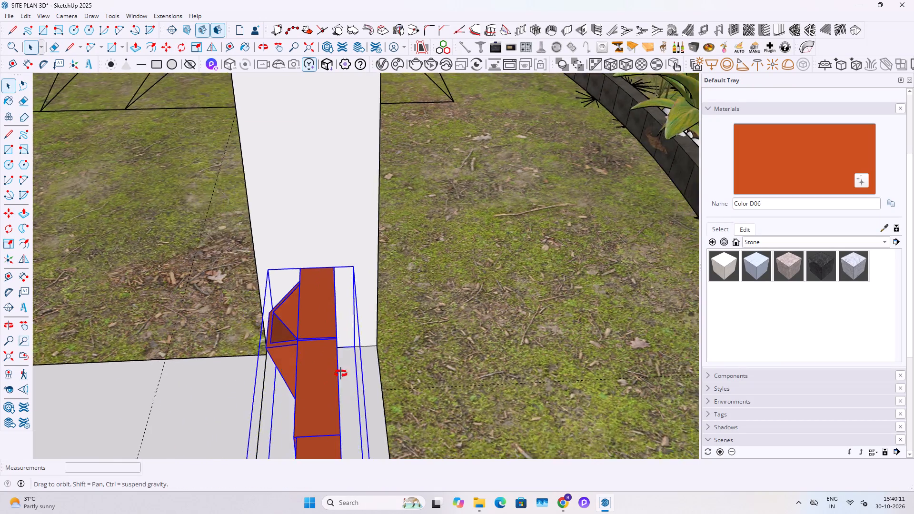
{"action": "middle_click_drag", "start_coordinate": [341, 374], "coordinate": [525, 336]}
{"action": "scroll", "coordinate": [441, 318], "scroll_direction": "down", "scroll_amount": 7}
{"action": "middle_click_drag", "start_coordinate": [566, 330], "coordinate": [397, 279], "text": "shift"}
{"action": "scroll", "coordinate": [266, 343], "scroll_direction": "up", "scroll_amount": 5}
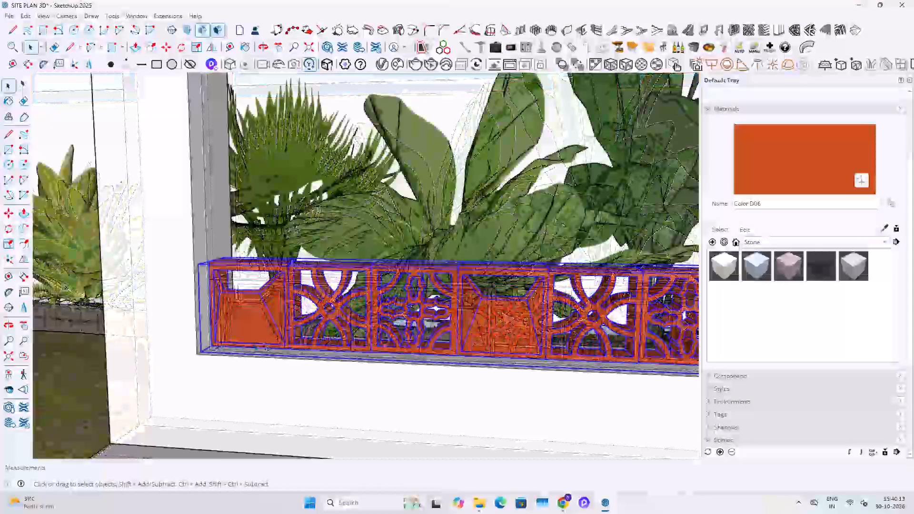
{"action": "scroll", "coordinate": [253, 343], "scroll_direction": "up", "scroll_amount": 4}
{"action": "middle_click_drag", "start_coordinate": [208, 349], "coordinate": [169, 384]}
{"action": "scroll", "coordinate": [193, 366], "scroll_direction": "up", "scroll_amount": 5}
{"action": "key", "text": "m"}
{"action": "left_click", "coordinate": [203, 319]}
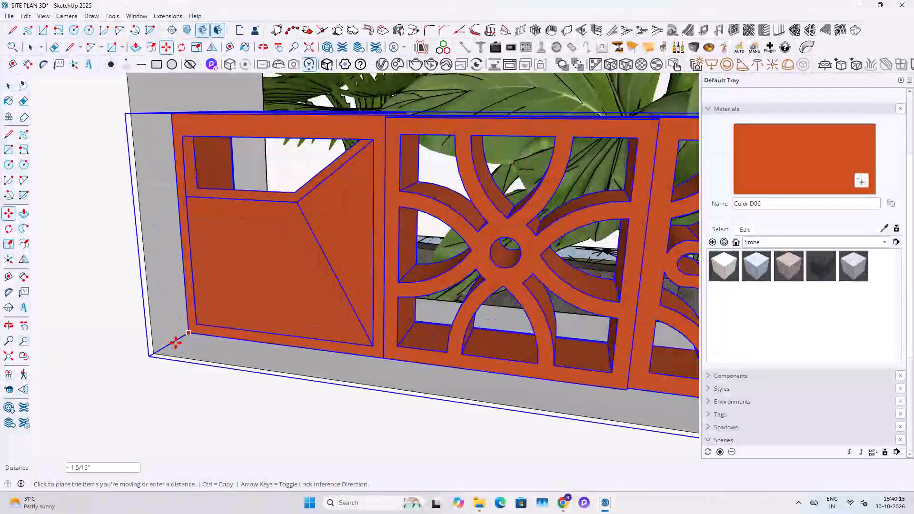
{"action": "left_click", "coordinate": [156, 349]}
{"action": "scroll", "coordinate": [155, 350], "scroll_direction": "down", "scroll_amount": 14}
{"action": "key", "text": "space"}
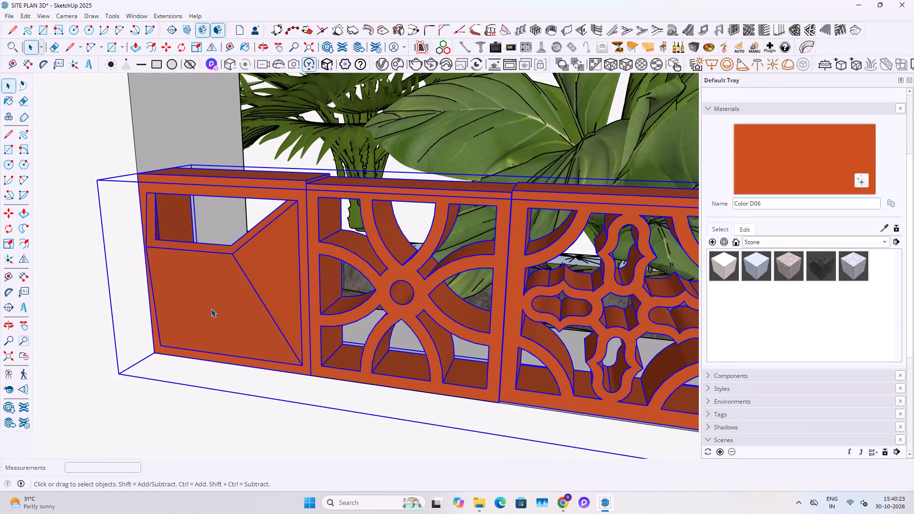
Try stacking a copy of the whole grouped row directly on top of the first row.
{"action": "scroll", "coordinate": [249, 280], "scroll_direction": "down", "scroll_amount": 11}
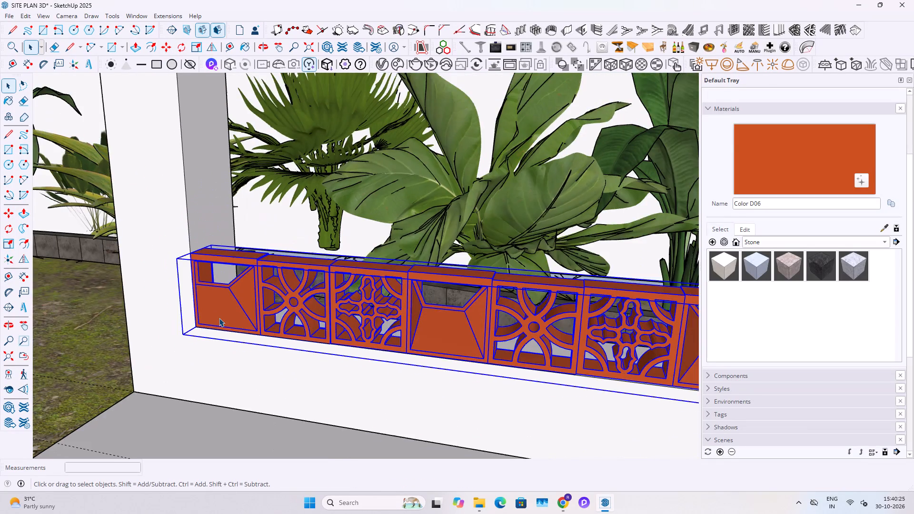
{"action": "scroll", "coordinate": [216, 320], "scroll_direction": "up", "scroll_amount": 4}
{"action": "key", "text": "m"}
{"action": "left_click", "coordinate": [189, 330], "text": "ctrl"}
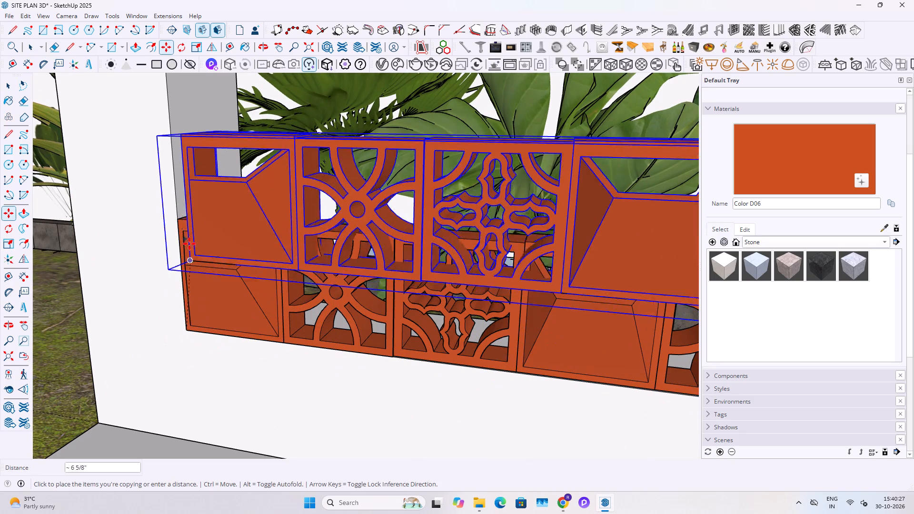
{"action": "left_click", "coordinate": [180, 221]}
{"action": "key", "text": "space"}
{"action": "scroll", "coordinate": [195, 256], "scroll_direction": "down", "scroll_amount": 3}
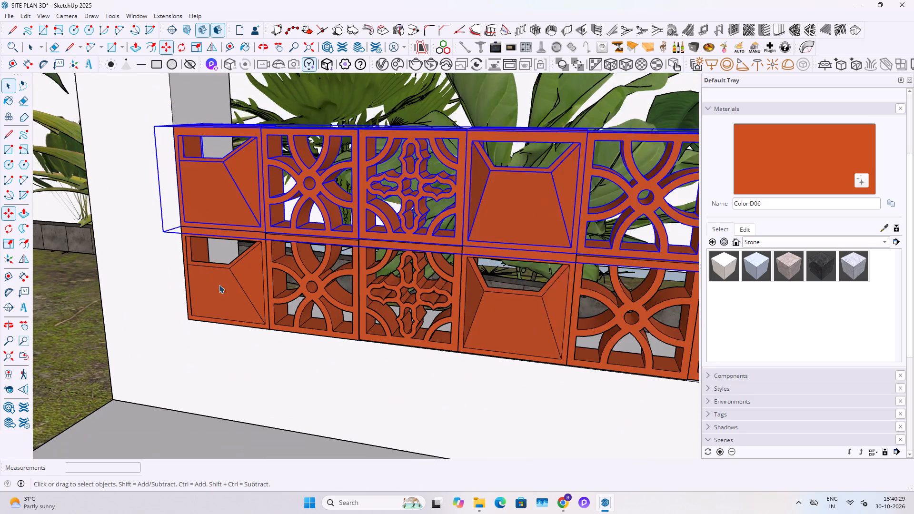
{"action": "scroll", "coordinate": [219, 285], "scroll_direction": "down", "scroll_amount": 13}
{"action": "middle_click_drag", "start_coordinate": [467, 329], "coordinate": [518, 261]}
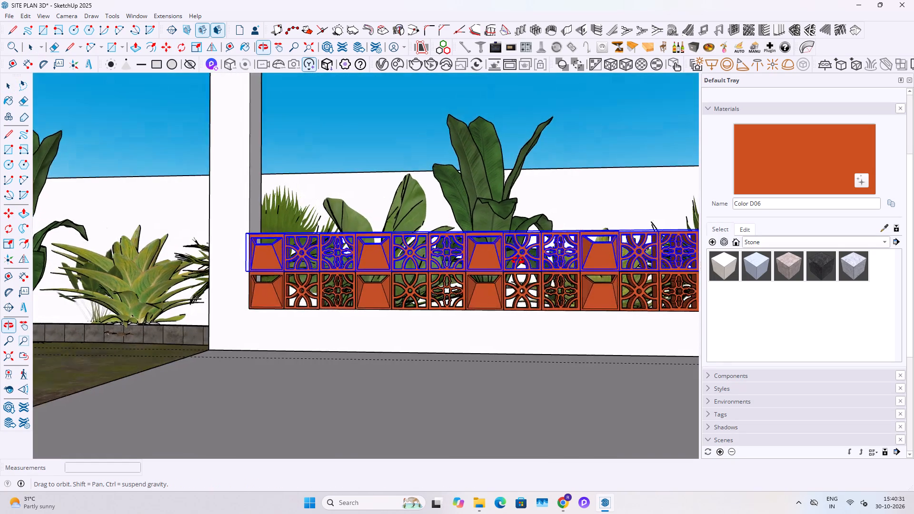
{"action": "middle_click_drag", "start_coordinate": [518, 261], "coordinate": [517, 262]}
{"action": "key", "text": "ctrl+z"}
Copy the first three-block group from inside the grouped row and paste it outside the group, on the slab near the post.
{"action": "scroll", "coordinate": [309, 290], "scroll_direction": "up", "scroll_amount": 3}
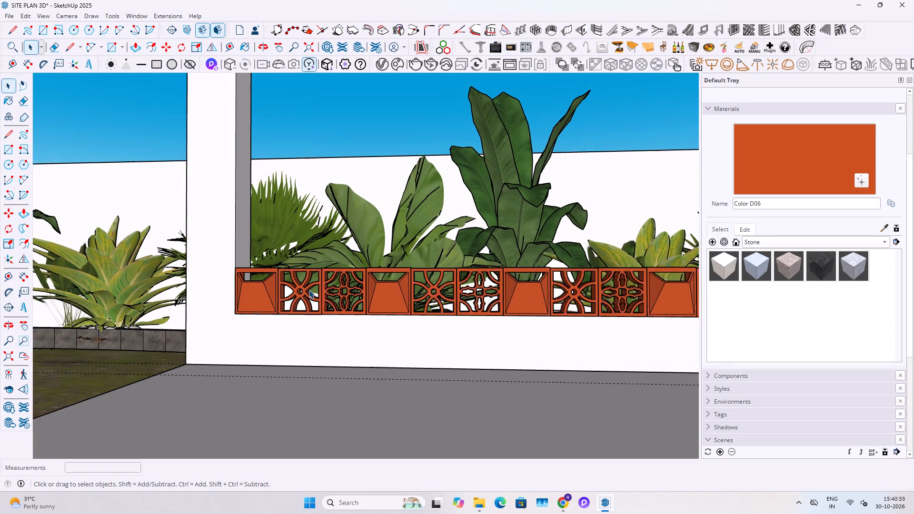
{"action": "left_click", "coordinate": [277, 294]}
{"action": "double_click", "coordinate": [277, 294]}
{"action": "key", "text": "Escape"}
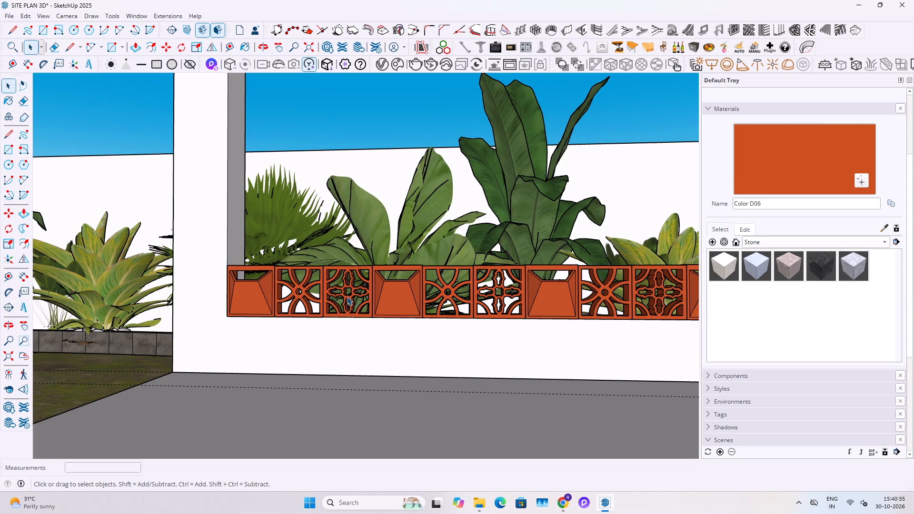
{"action": "left_click", "coordinate": [347, 297]}
{"action": "triple_click", "coordinate": [348, 304]}
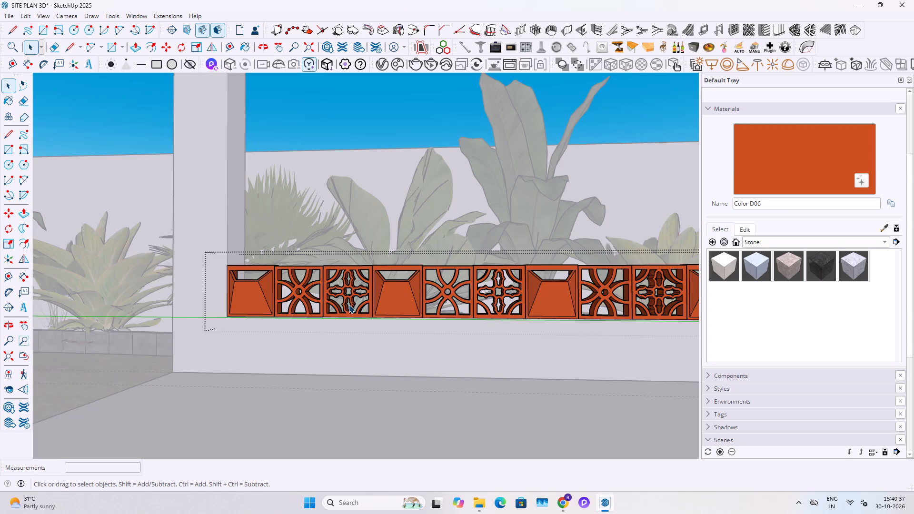
{"action": "left_click", "coordinate": [352, 293]}
{"action": "left_click", "coordinate": [330, 280]}
{"action": "key", "text": "ctrl+c"}
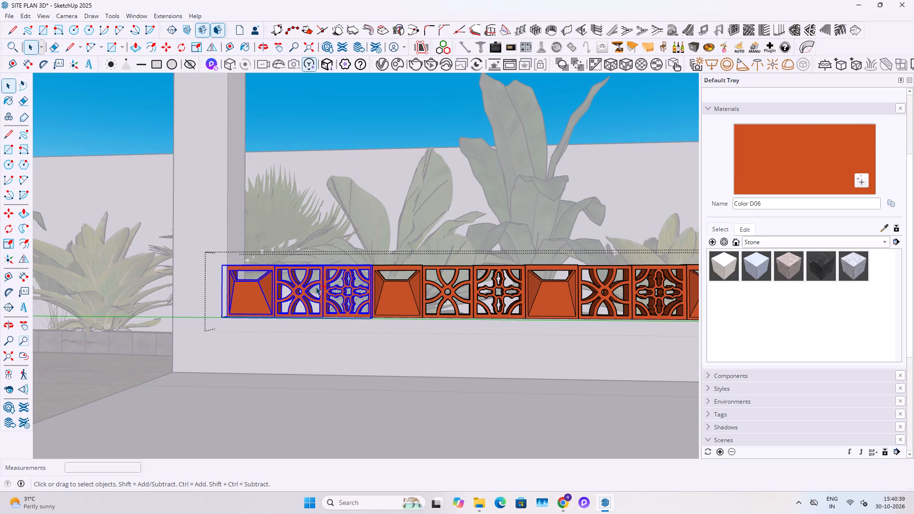
{"action": "key", "text": "Escape"}
{"action": "key", "text": "Escape"}
{"action": "key", "text": "ctrl+v"}
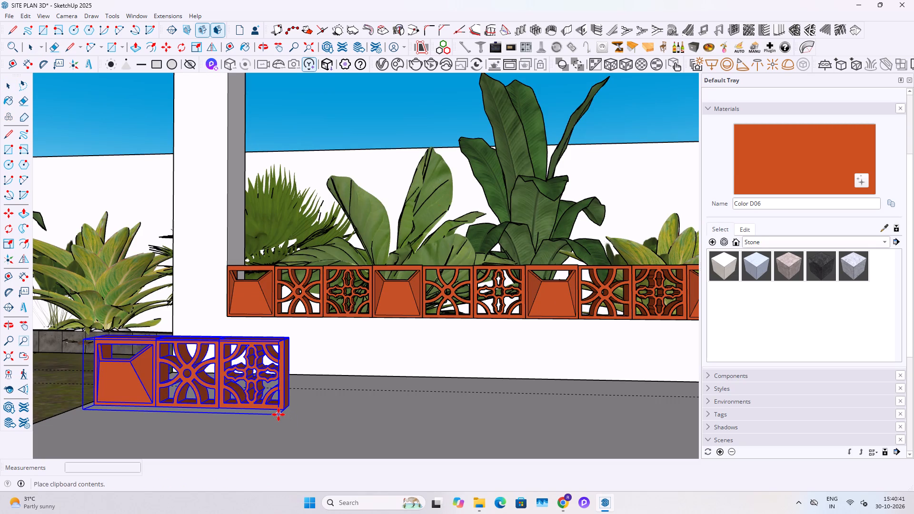
{"action": "left_click", "coordinate": [278, 415]}
Flip the pasted three-block group lengthwise so the order of its blocks is reversed.
{"action": "key", "text": "space"}
{"action": "key", "text": "space"}
{"action": "left_click", "coordinate": [261, 397]}
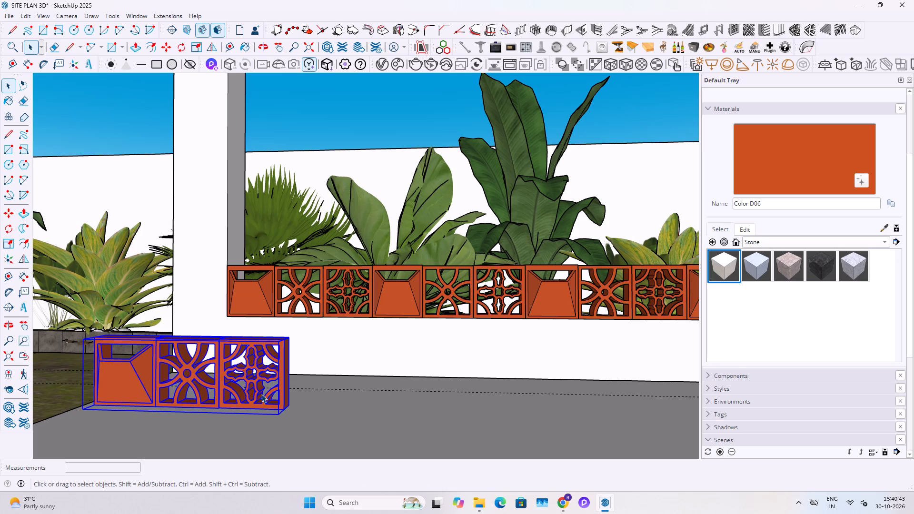
{"action": "left_click", "coordinate": [23, 258]}
{"action": "left_click", "coordinate": [173, 334]}
{"action": "key", "text": "space"}
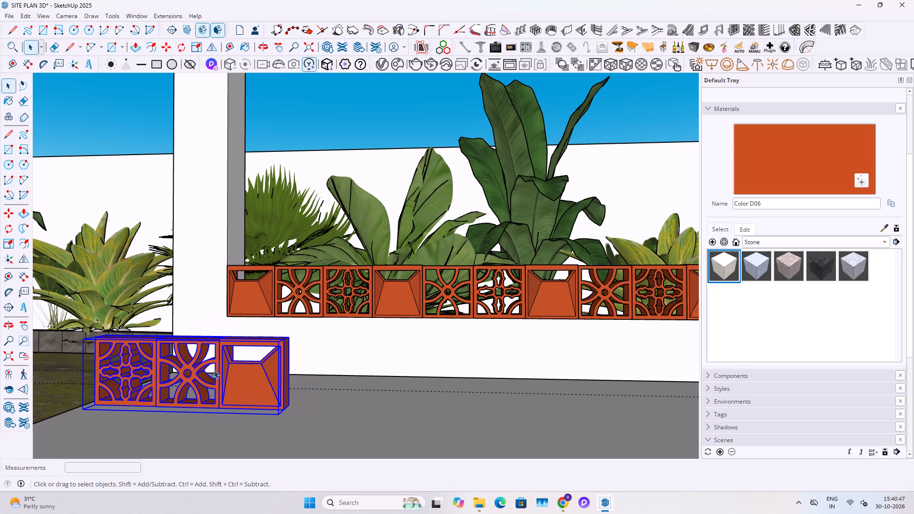
{"action": "key", "text": "space"}
Copy the flipped three-block group onto the top of the first row, starting at the post end.
{"action": "key", "text": "m"}
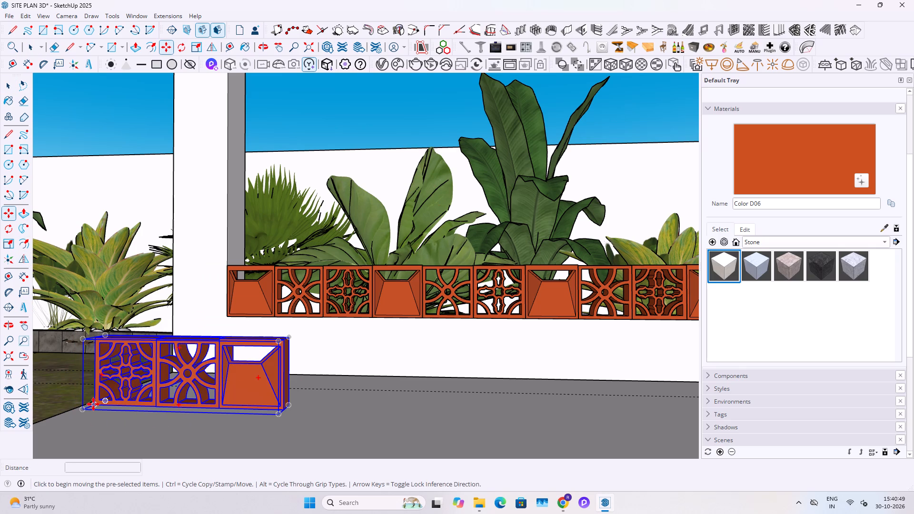
{"action": "left_click", "coordinate": [93, 404]}
{"action": "scroll", "coordinate": [210, 261], "scroll_direction": "up", "scroll_amount": 6}
{"action": "left_click", "coordinate": [236, 274]}
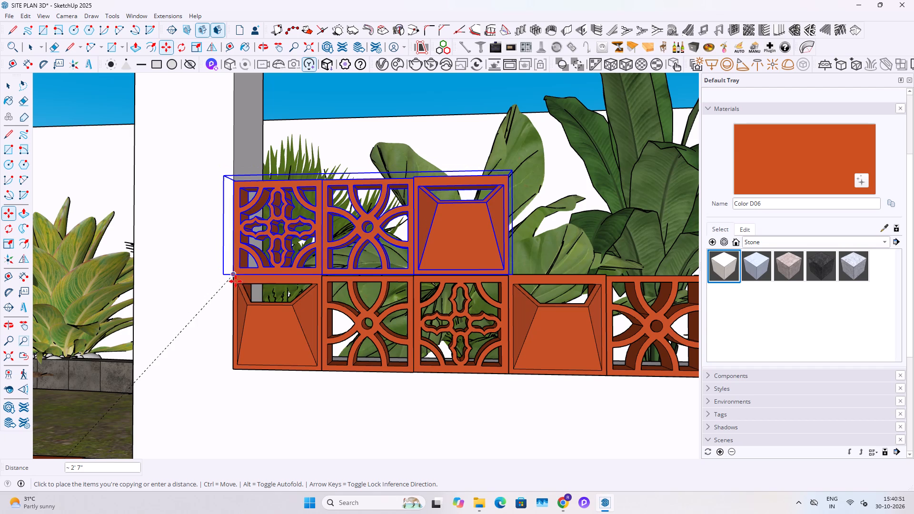
{"action": "left_click", "coordinate": [231, 274]}
{"action": "middle_click_drag", "start_coordinate": [398, 280], "coordinate": [318, 297], "text": "shift"}
{"action": "scroll", "coordinate": [442, 279], "scroll_direction": "up", "scroll_amount": 3}
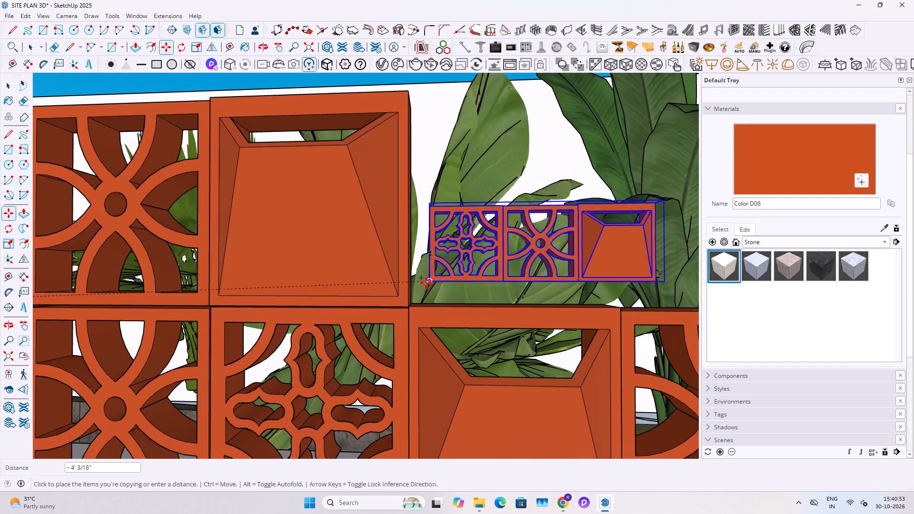
{"action": "scroll", "coordinate": [425, 298], "scroll_direction": "up", "scroll_amount": 7}
{"action": "scroll", "coordinate": [426, 301], "scroll_direction": "down", "scroll_amount": 14}
{"action": "key", "text": "space"}
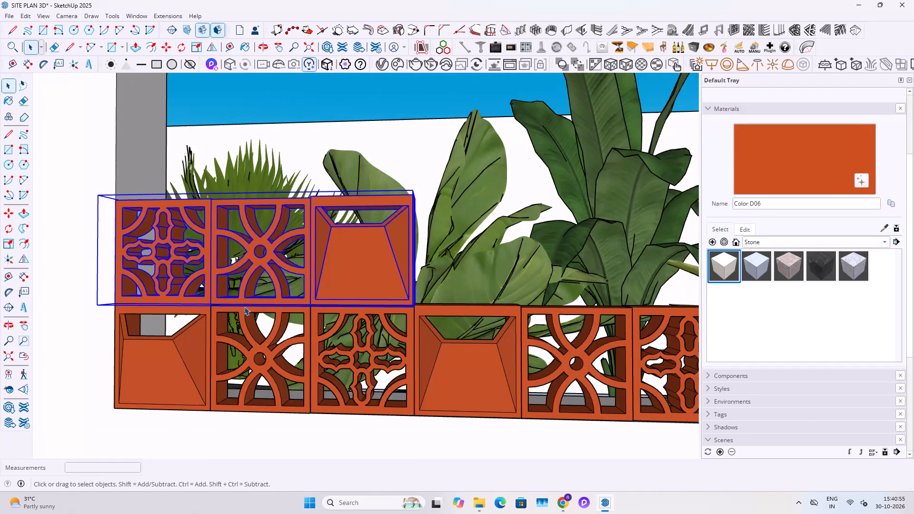
Inside the second-row group, move the petal and pyramid blocks together so their bottom front corner meets the neighbouring cross-pattern block flush.
{"action": "scroll", "coordinate": [244, 306], "scroll_direction": "up", "scroll_amount": 3}
{"action": "scroll", "coordinate": [233, 300], "scroll_direction": "down", "scroll_amount": 1}
{"action": "middle_click_drag", "start_coordinate": [233, 302], "coordinate": [448, 327]}
{"action": "scroll", "coordinate": [365, 267], "scroll_direction": "up", "scroll_amount": 8}
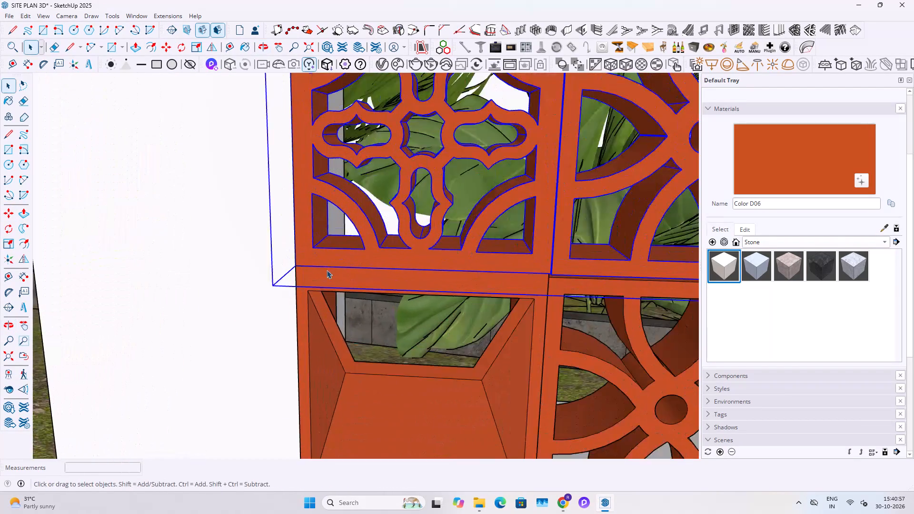
{"action": "scroll", "coordinate": [327, 270], "scroll_direction": "up", "scroll_amount": 5}
{"action": "middle_click_drag", "start_coordinate": [509, 269], "coordinate": [317, 293]}
{"action": "scroll", "coordinate": [538, 323], "scroll_direction": "up", "scroll_amount": 9}
{"action": "middle_click_drag", "start_coordinate": [489, 315], "coordinate": [573, 326]}
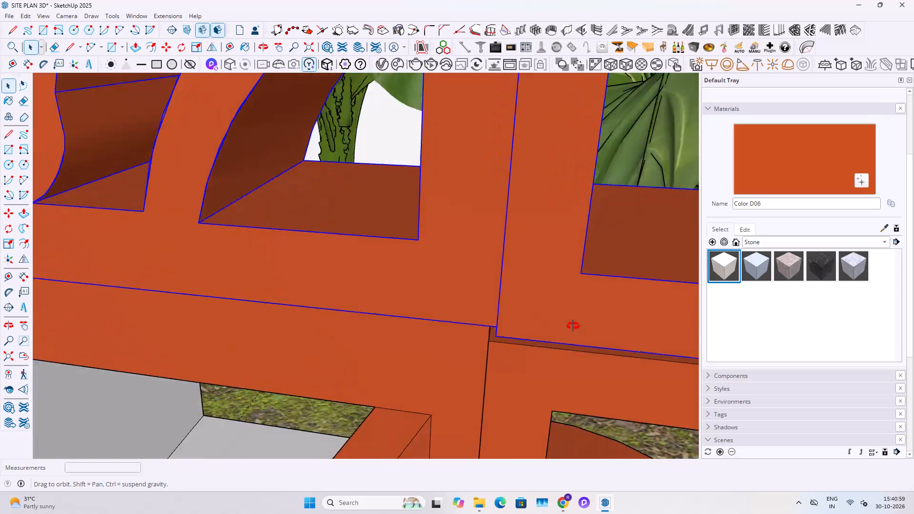
{"action": "middle_click_drag", "start_coordinate": [573, 326], "coordinate": [629, 275]}
{"action": "scroll", "coordinate": [415, 316], "scroll_direction": "down", "scroll_amount": 6}
{"action": "double_click", "coordinate": [462, 299]}
{"action": "left_click", "coordinate": [485, 293]}
{"action": "scroll", "coordinate": [364, 312], "scroll_direction": "down", "scroll_amount": 4}
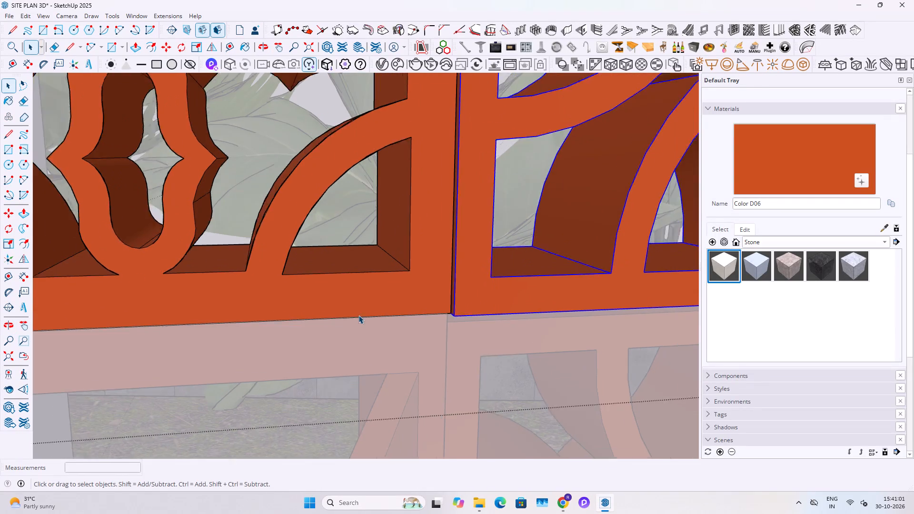
{"action": "scroll", "coordinate": [358, 315], "scroll_direction": "down", "scroll_amount": 9}
{"action": "middle_click_drag", "start_coordinate": [626, 287], "coordinate": [287, 338], "text": "shift"}
{"action": "left_click", "coordinate": [441, 311], "text": "ctrl"}
{"action": "scroll", "coordinate": [82, 298], "scroll_direction": "up", "scroll_amount": 3}
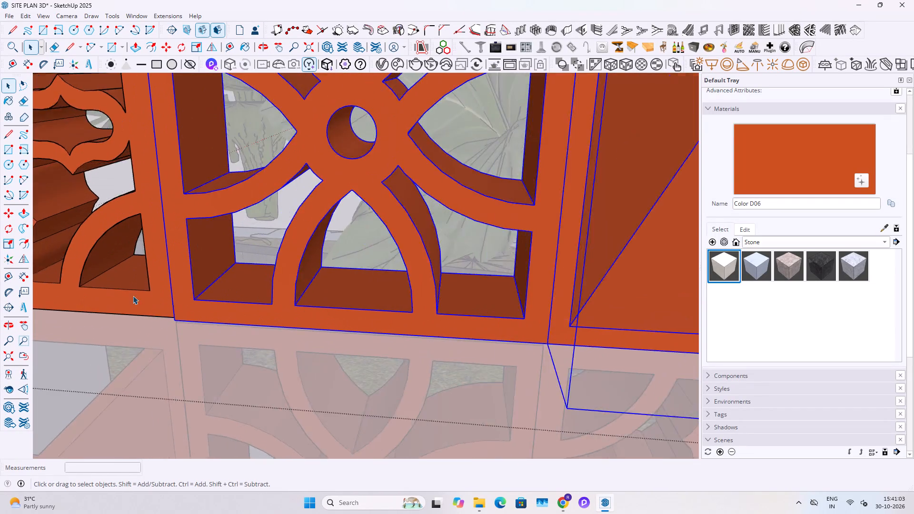
{"action": "scroll", "coordinate": [133, 296], "scroll_direction": "up", "scroll_amount": 10}
{"action": "key", "text": "m"}
{"action": "left_click", "coordinate": [179, 342]}
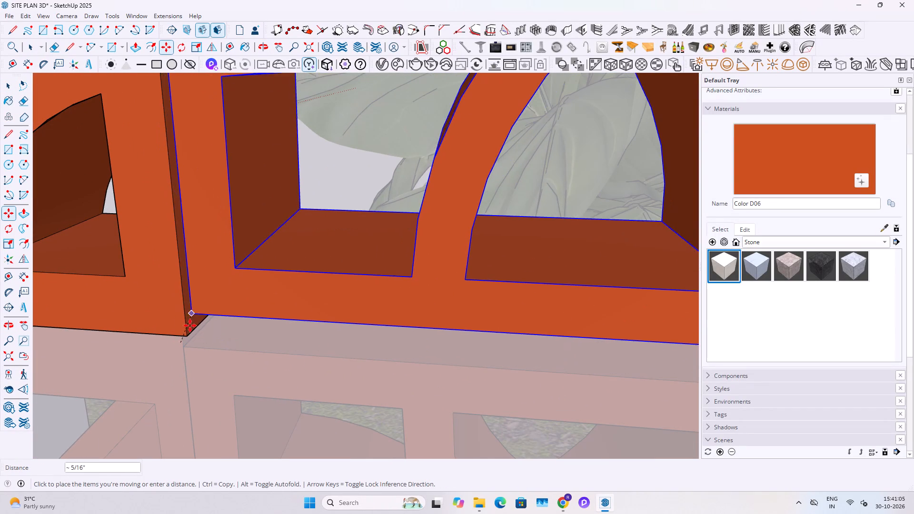
{"action": "left_click", "coordinate": [189, 335]}
{"action": "key", "text": "space"}
{"action": "scroll", "coordinate": [231, 334], "scroll_direction": "down", "scroll_amount": 6}
{"action": "middle_click_drag", "start_coordinate": [266, 358], "coordinate": [279, 297]}
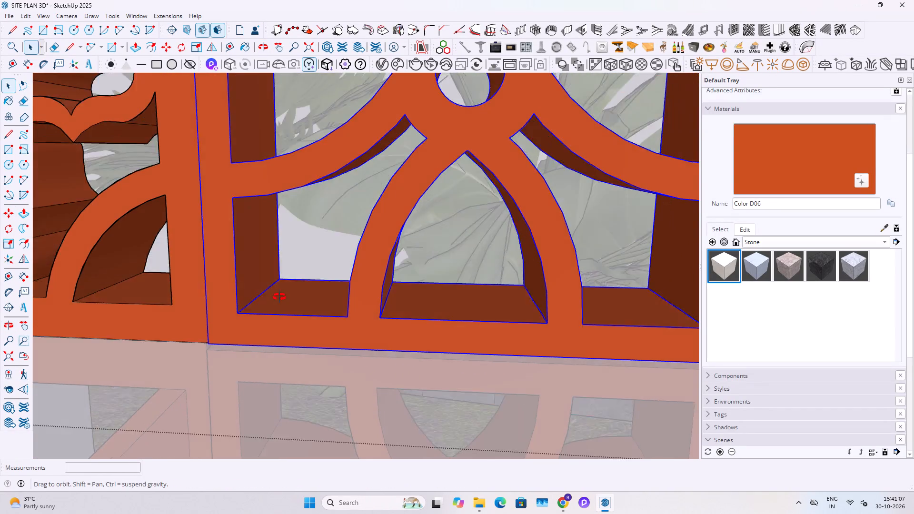
{"action": "middle_click_drag", "start_coordinate": [279, 297], "coordinate": [293, 270]}
{"action": "double_click", "coordinate": [225, 375]}
{"action": "scroll", "coordinate": [231, 333], "scroll_direction": "down", "scroll_amount": 13}
{"action": "key", "text": "Escape"}
{"action": "key", "text": "Escape"}
Copy the second row's three-block group about 1' 11 3/16" along the wall so it sits flush against the original's pyramid block.
{"action": "middle_click_drag", "start_coordinate": [537, 379], "coordinate": [308, 350]}
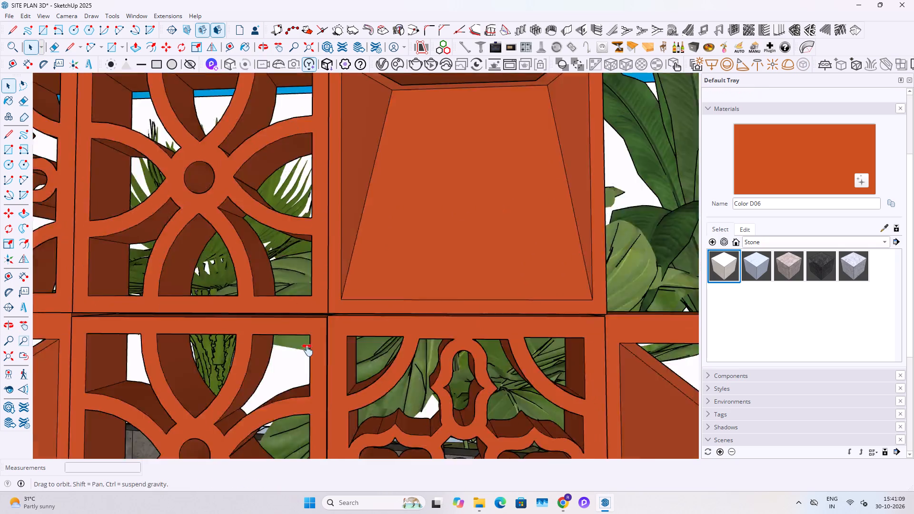
{"action": "middle_click_drag", "start_coordinate": [308, 350], "coordinate": [289, 340]}
{"action": "scroll", "coordinate": [280, 333], "scroll_direction": "down", "scroll_amount": 20, "text": "shift"}
{"action": "scroll", "coordinate": [280, 333], "scroll_direction": "down", "scroll_amount": 3, "text": "shift"}
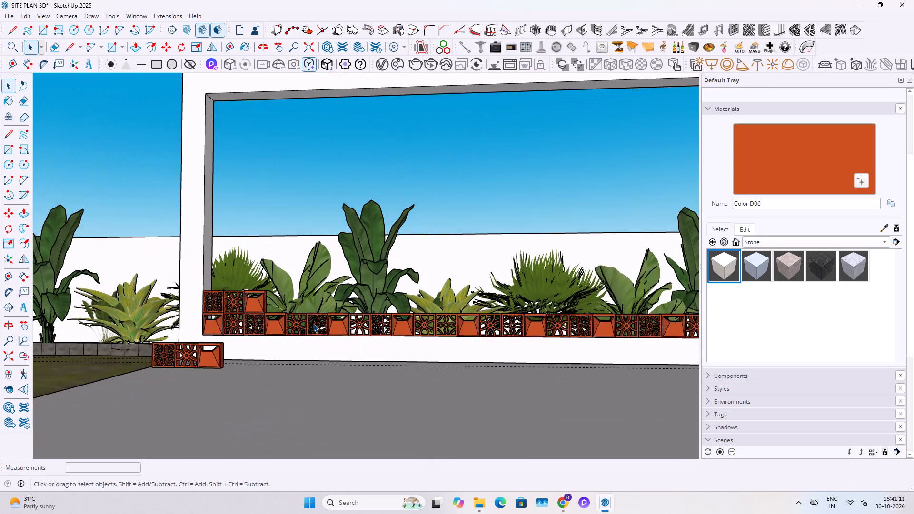
{"action": "scroll", "coordinate": [314, 324], "scroll_direction": "up", "scroll_amount": 6}
{"action": "scroll", "coordinate": [314, 324], "scroll_direction": "down", "scroll_amount": 1}
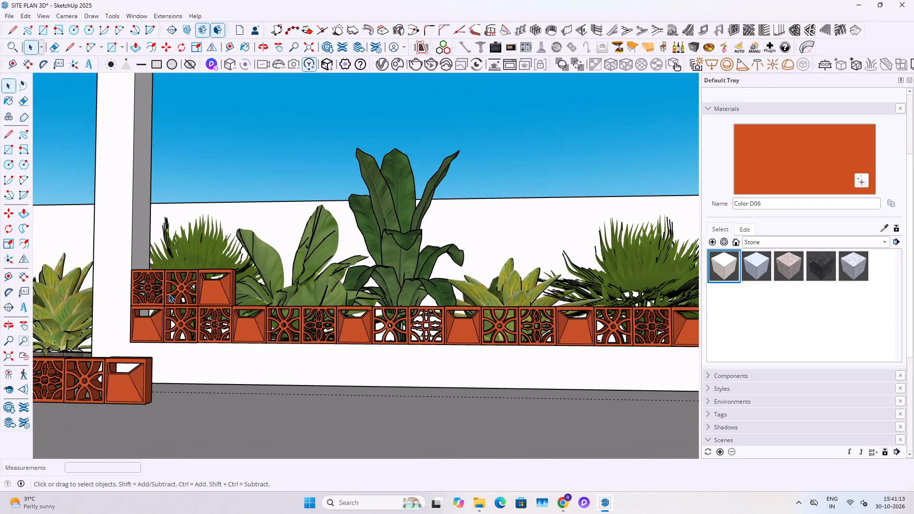
{"action": "scroll", "coordinate": [169, 294], "scroll_direction": "up", "scroll_amount": 3}
{"action": "left_click", "coordinate": [169, 294]}
{"action": "scroll", "coordinate": [128, 301], "scroll_direction": "up", "scroll_amount": 9}
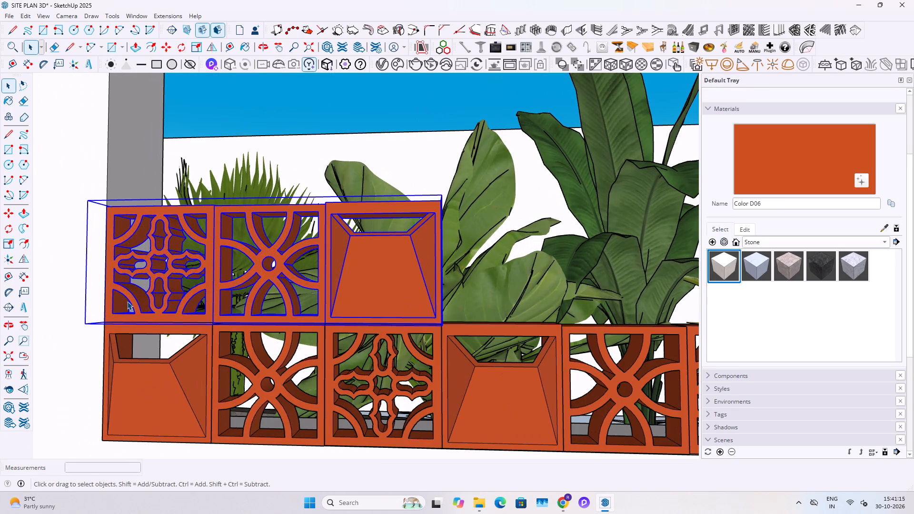
{"action": "scroll", "coordinate": [127, 301], "scroll_direction": "up", "scroll_amount": 8}
{"action": "key", "text": "k"}
{"action": "key", "text": "m"}
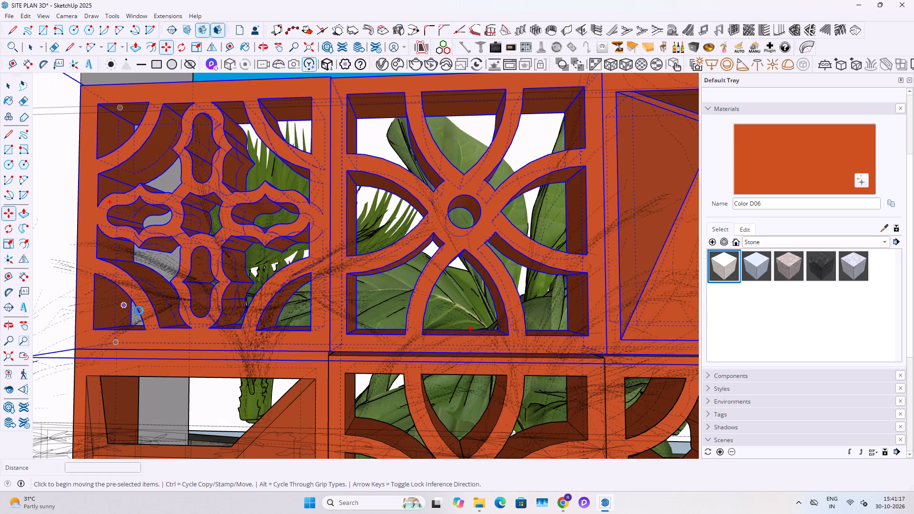
{"action": "key", "text": "k"}
{"action": "left_click", "coordinate": [78, 350]}
{"action": "scroll", "coordinate": [352, 344], "scroll_direction": "down", "scroll_amount": 10}
{"action": "middle_click_drag", "start_coordinate": [489, 331], "coordinate": [219, 365], "text": "shift"}
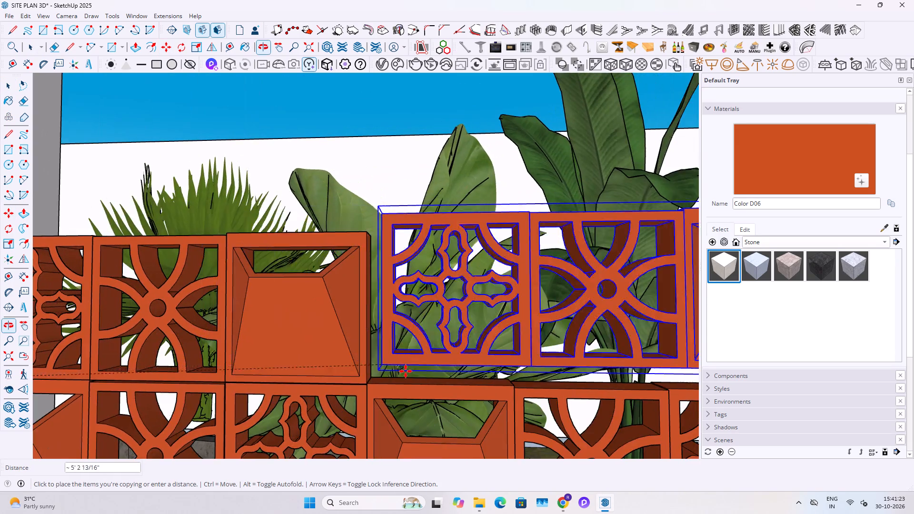
{"action": "scroll", "coordinate": [407, 372], "scroll_direction": "up", "scroll_amount": 5}
{"action": "scroll", "coordinate": [333, 393], "scroll_direction": "down", "scroll_amount": 4}
{"action": "scroll", "coordinate": [278, 408], "scroll_direction": "up", "scroll_amount": 10}
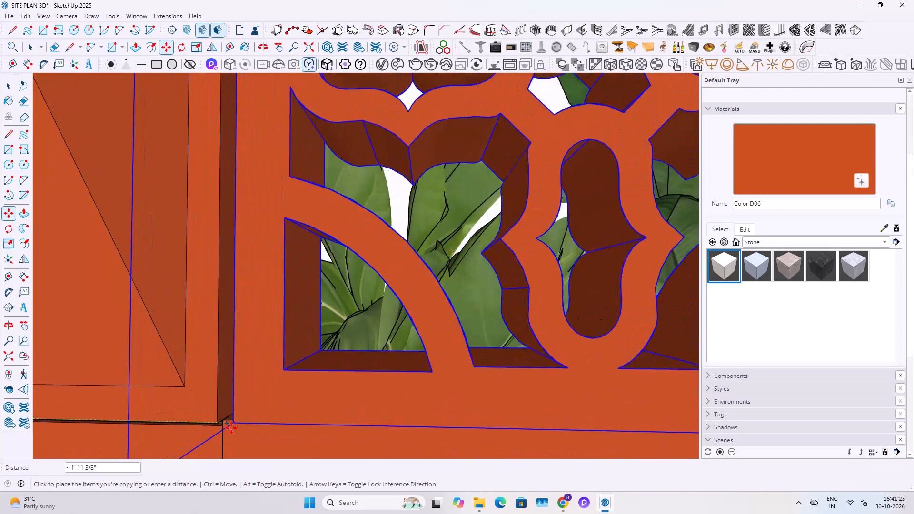
{"action": "scroll", "coordinate": [231, 428], "scroll_direction": "up", "scroll_amount": 8}
{"action": "scroll", "coordinate": [195, 417], "scroll_direction": "up", "scroll_amount": 4}
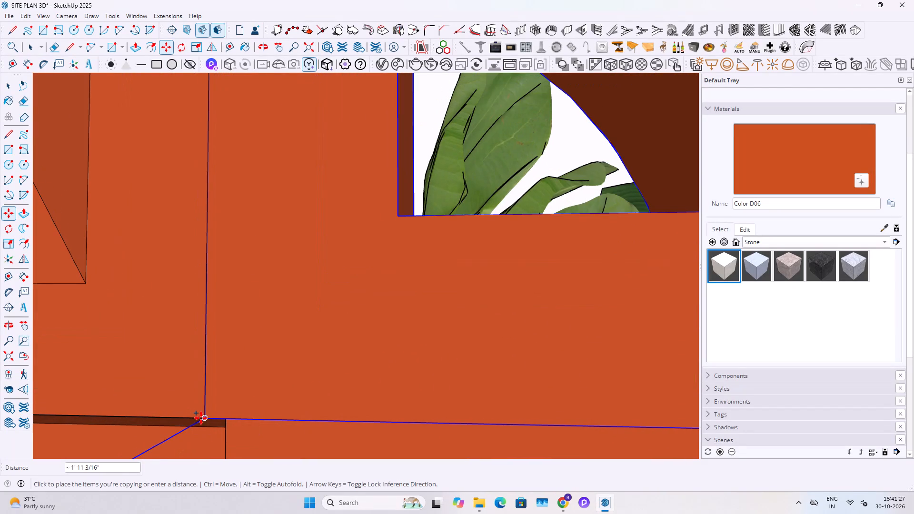
{"action": "left_click", "coordinate": [202, 418]}
Array the copied three-block group along the second row, trying x7 and x9 before settling on x10 copies.
{"action": "scroll", "coordinate": [211, 392], "scroll_direction": "down", "scroll_amount": 2}
{"action": "key", "text": "x"}
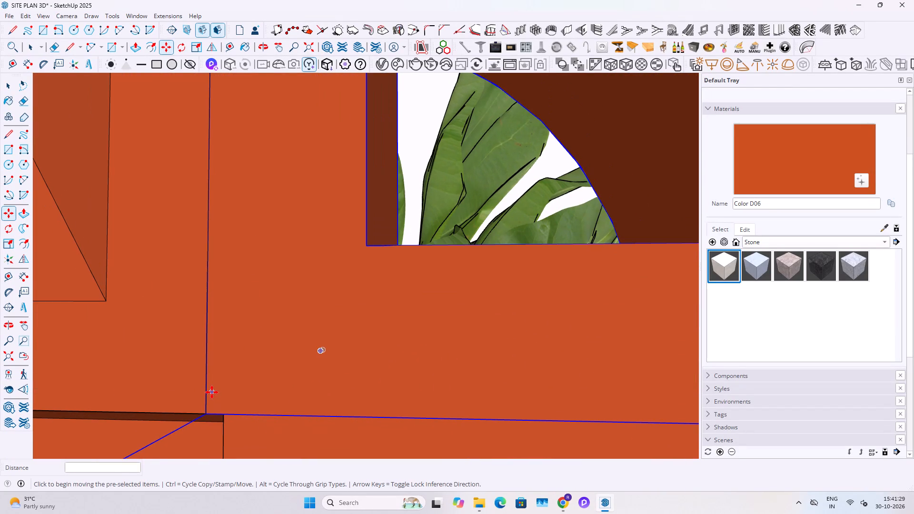
{"action": "key", "text": "7"}
{"action": "key", "text": "Return"}
{"action": "scroll", "coordinate": [212, 392], "scroll_direction": "down", "scroll_amount": 16}
{"action": "scroll", "coordinate": [231, 337], "scroll_direction": "down", "scroll_amount": 3}
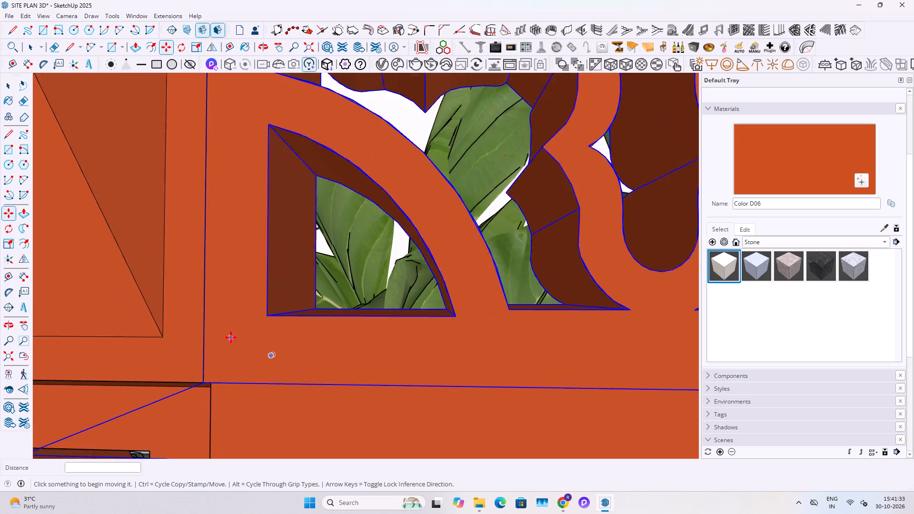
{"action": "scroll", "coordinate": [231, 337], "scroll_direction": "down", "scroll_amount": 20}
{"action": "scroll", "coordinate": [231, 337], "scroll_direction": "down", "scroll_amount": 20}
{"action": "scroll", "coordinate": [241, 338], "scroll_direction": "up", "scroll_amount": 1}
{"action": "scroll", "coordinate": [241, 338], "scroll_direction": "down", "scroll_amount": 4}
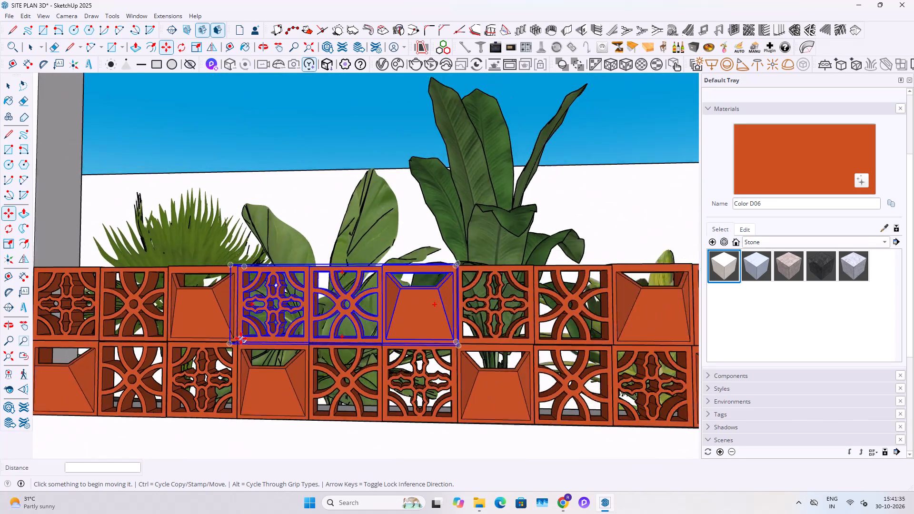
{"action": "scroll", "coordinate": [241, 338], "scroll_direction": "down", "scroll_amount": 20}
{"action": "scroll", "coordinate": [241, 338], "scroll_direction": "down", "scroll_amount": 13}
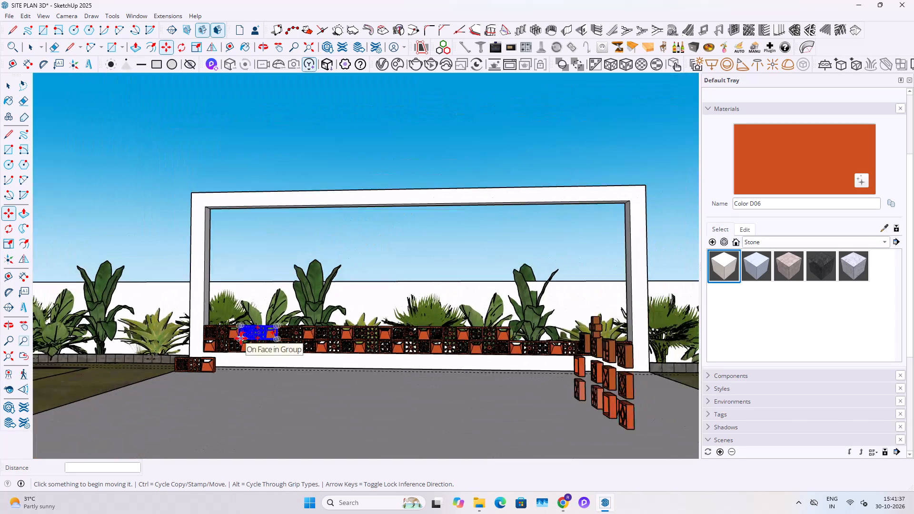
{"action": "key", "text": "x"}
{"action": "key", "text": "9"}
{"action": "key", "text": "Return"}
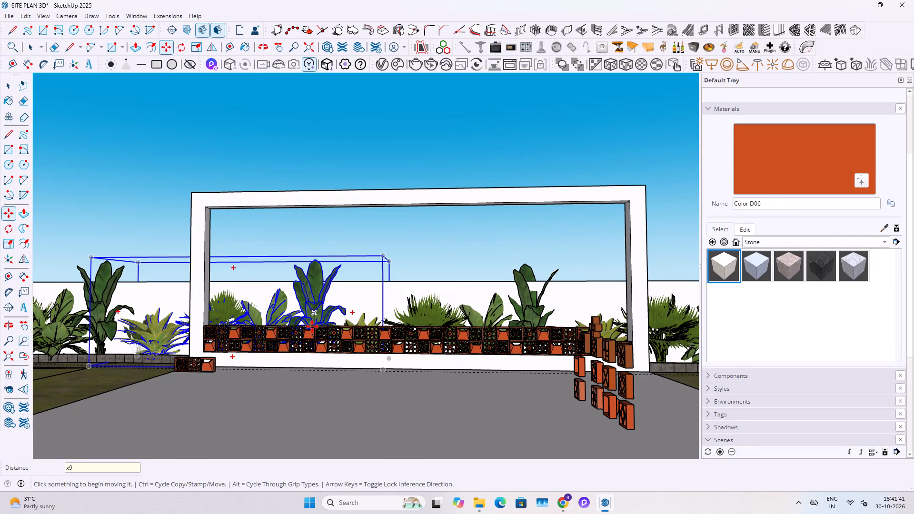
{"action": "type", "text": "x10"}
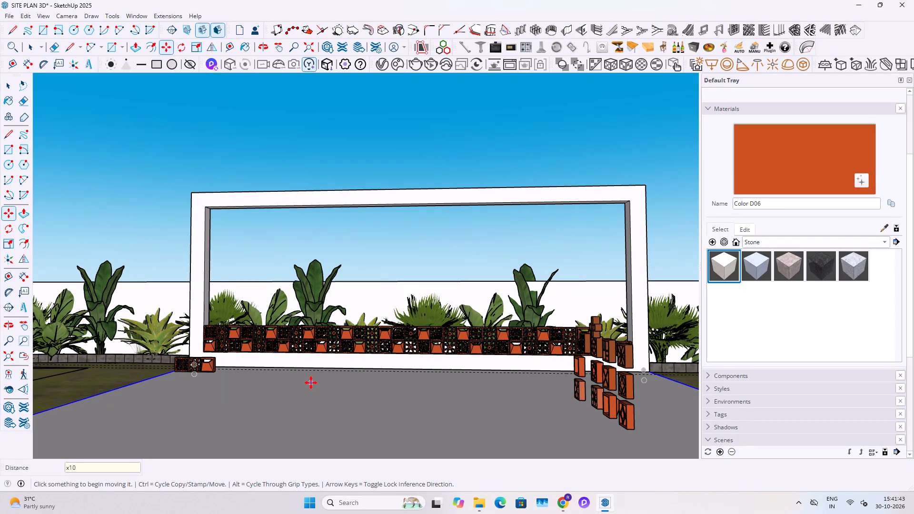
{"action": "key", "text": "Return"}
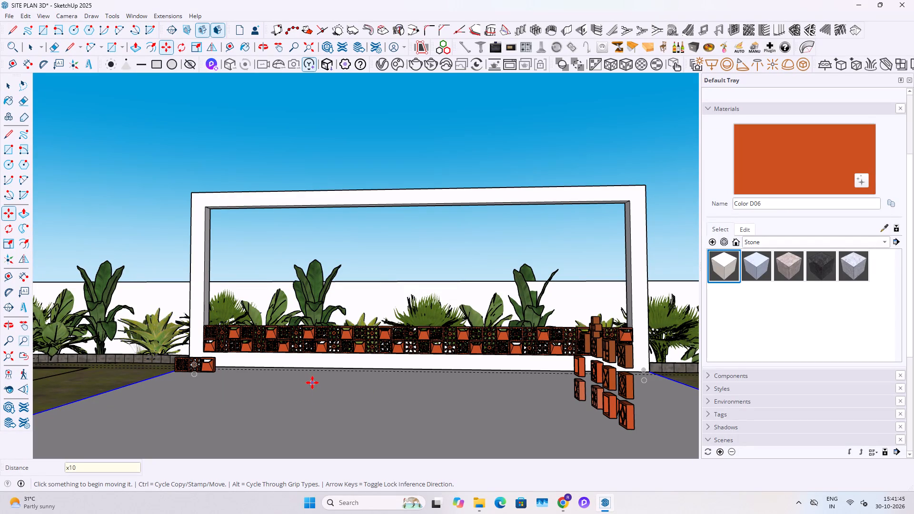
{"action": "key", "text": "space"}
{"action": "key", "text": "space"}
Select every three-block group in the second row, from the far post to the near one, and make them one component.
{"action": "middle_click_drag", "start_coordinate": [531, 355], "coordinate": [504, 415]}
{"action": "scroll", "coordinate": [615, 345], "scroll_direction": "up", "scroll_amount": 15}
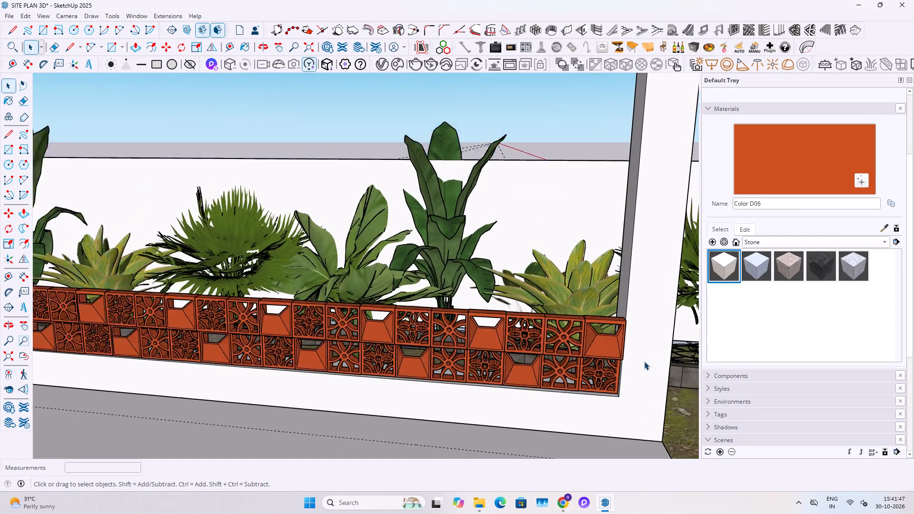
{"action": "scroll", "coordinate": [644, 361], "scroll_direction": "up", "scroll_amount": 6}
{"action": "left_click", "coordinate": [608, 355]}
{"action": "scroll", "coordinate": [603, 347], "scroll_direction": "down", "scroll_amount": 5}
{"action": "left_click", "coordinate": [467, 330], "text": "ctrl"}
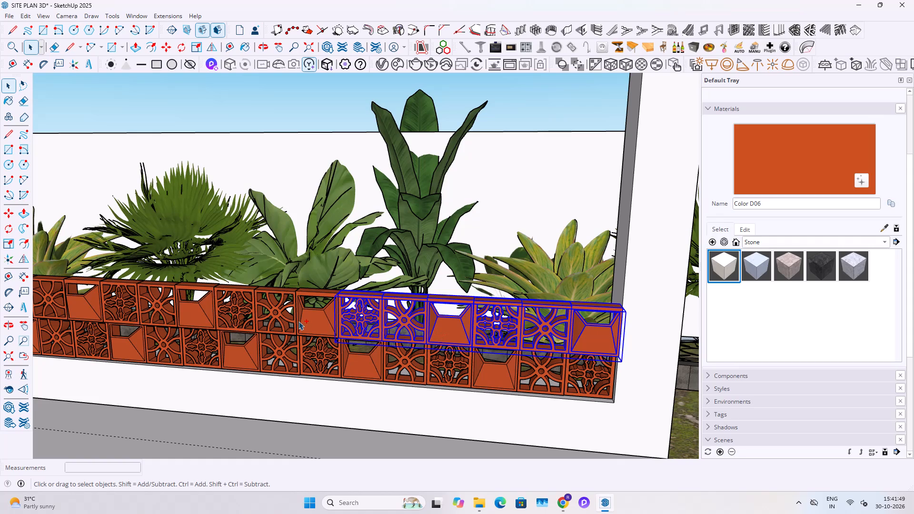
{"action": "left_click", "coordinate": [298, 321], "text": "ctrl"}
{"action": "left_click", "coordinate": [178, 313], "text": "ctrl"}
{"action": "left_click", "coordinate": [129, 308], "text": "ctrl"}
{"action": "left_click", "coordinate": [80, 308], "text": "ctrl"}
{"action": "middle_click_drag", "start_coordinate": [81, 307], "coordinate": [148, 303], "text": "shift"}
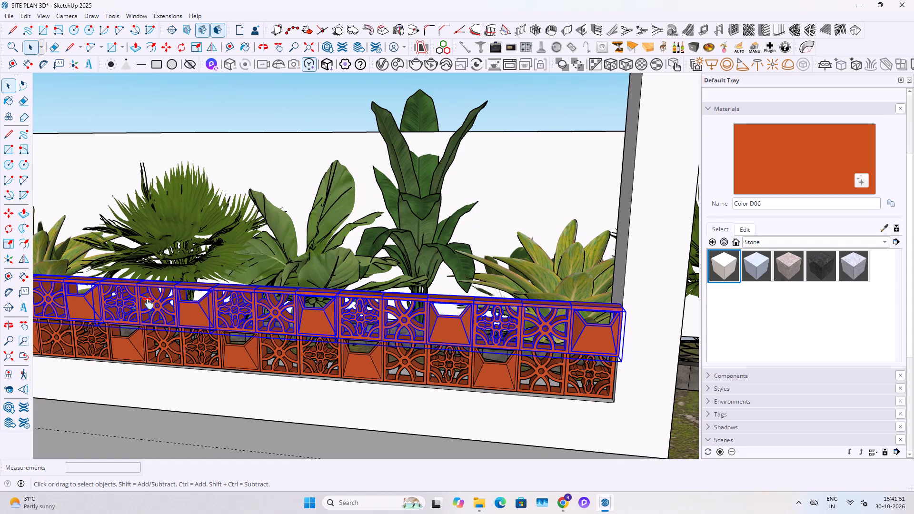
{"action": "middle_click_drag", "start_coordinate": [148, 303], "coordinate": [566, 301], "text": "shift"}
{"action": "left_click", "coordinate": [372, 289], "text": "ctrl"}
{"action": "left_click", "coordinate": [300, 289], "text": "ctrl"}
{"action": "left_click", "coordinate": [209, 283], "text": "ctrl"}
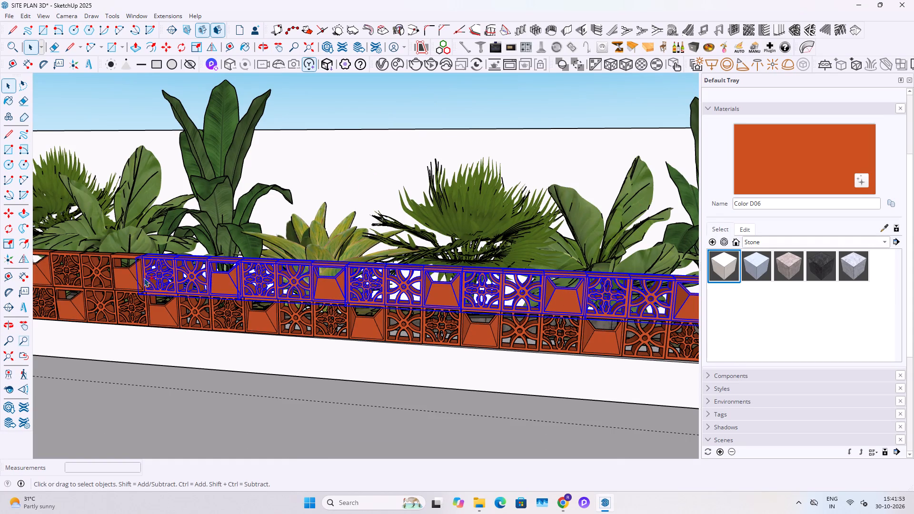
{"action": "left_click", "coordinate": [99, 277], "text": "ctrl"}
{"action": "middle_click_drag", "start_coordinate": [88, 275], "coordinate": [494, 271], "text": "shift"}
{"action": "left_click", "coordinate": [387, 262], "text": "ctrl"}
{"action": "left_click", "coordinate": [305, 261], "text": "ctrl"}
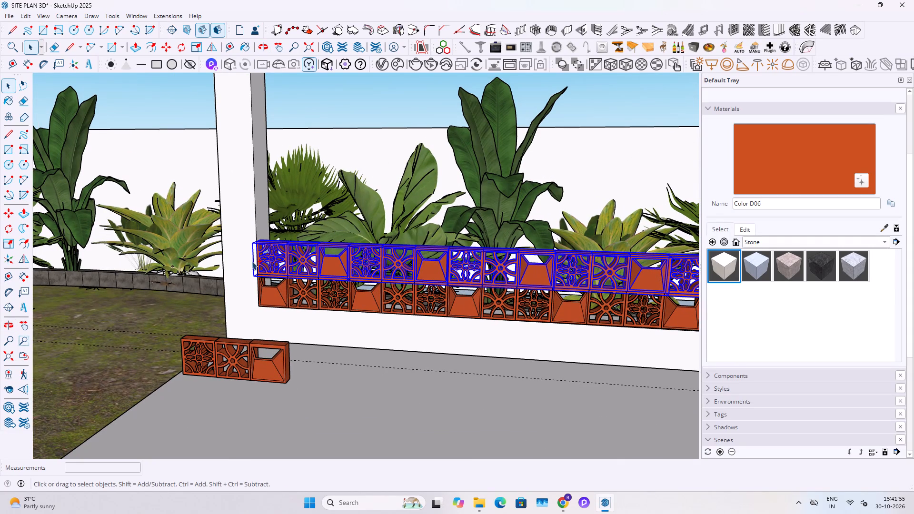
{"action": "scroll", "coordinate": [266, 279], "scroll_direction": "up", "scroll_amount": 6}
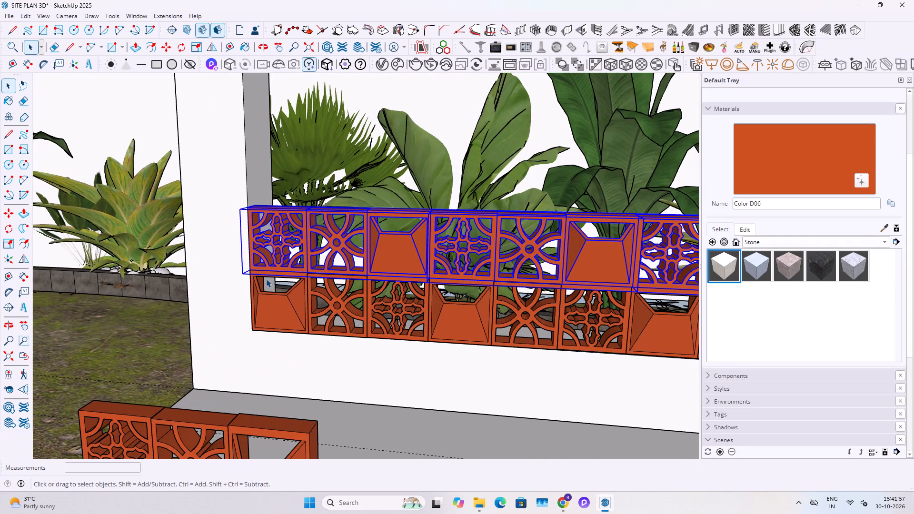
{"action": "scroll", "coordinate": [267, 279], "scroll_direction": "up", "scroll_amount": 4}
{"action": "right_click", "coordinate": [268, 252]}
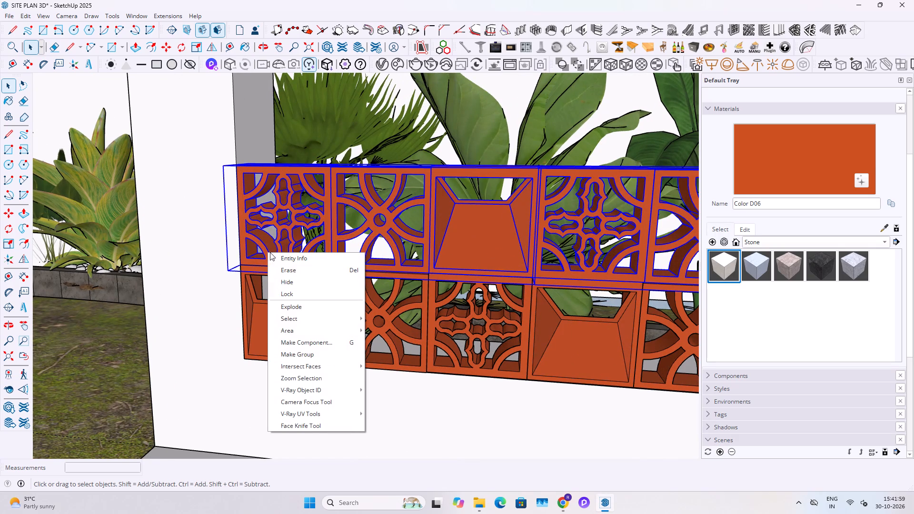
{"action": "left_click", "coordinate": [297, 340]}
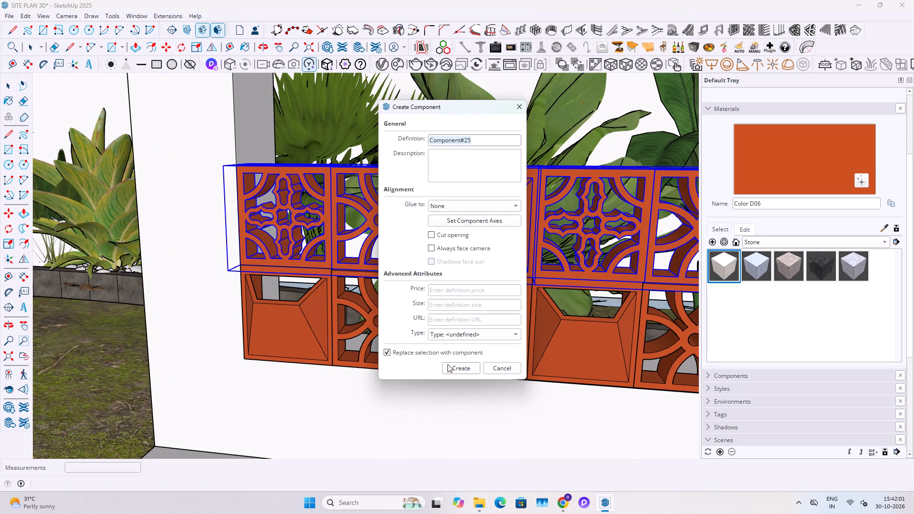
{"action": "left_click", "coordinate": [468, 374]}
Copy the first and second block rows together about 1' 4 3/16" upward, stacking the pair flush on the second row.
{"action": "left_click", "coordinate": [284, 333]}
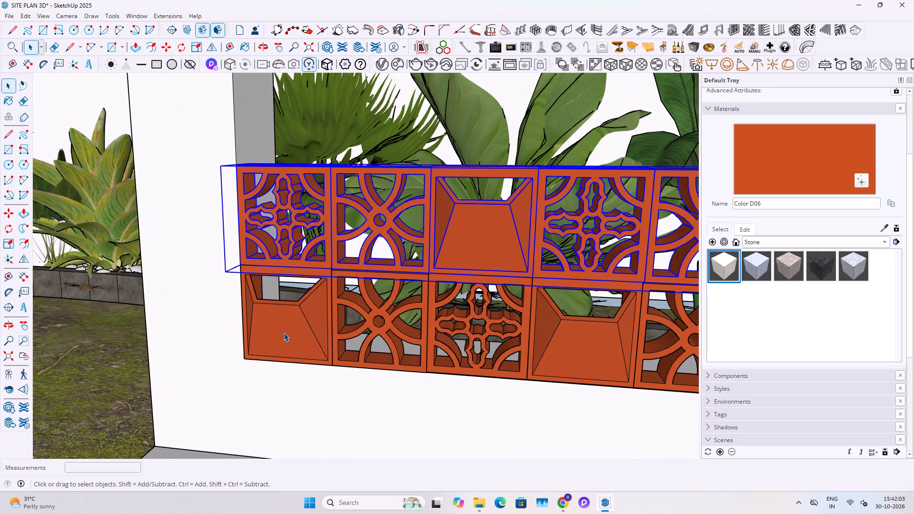
{"action": "left_click", "coordinate": [272, 269], "text": "ctrl"}
{"action": "left_click", "coordinate": [271, 254], "text": "ctrl"}
{"action": "key", "text": "m"}
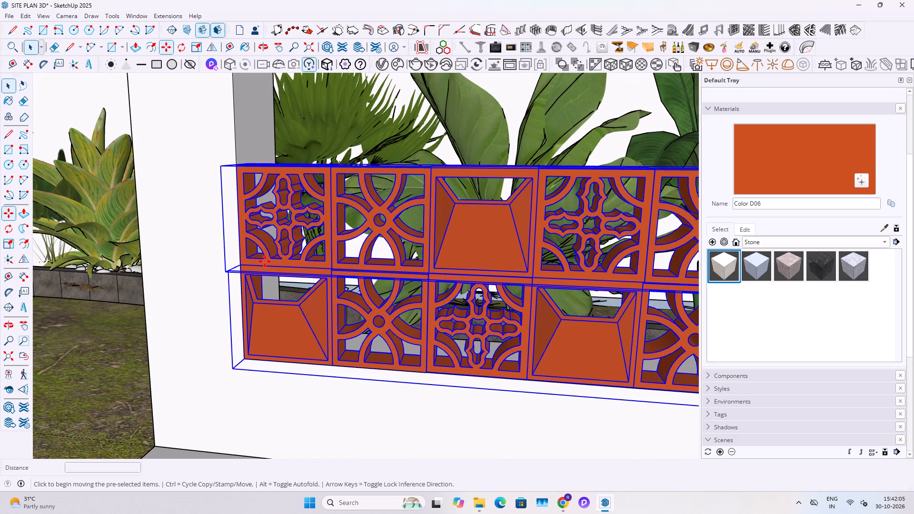
{"action": "left_click", "coordinate": [245, 358], "text": "ctrl"}
{"action": "scroll", "coordinate": [229, 176], "scroll_direction": "up", "scroll_amount": 3}
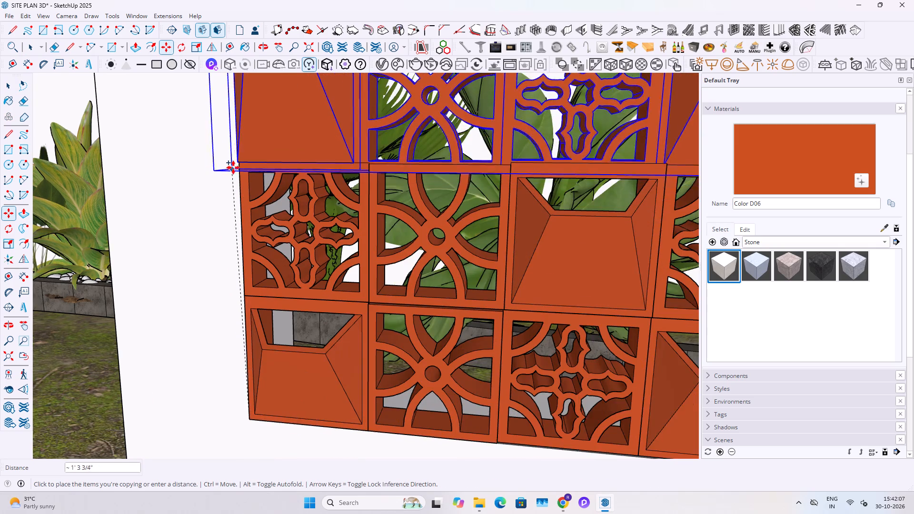
{"action": "scroll", "coordinate": [233, 168], "scroll_direction": "up", "scroll_amount": 1}
{"action": "scroll", "coordinate": [238, 165], "scroll_direction": "up", "scroll_amount": 20}
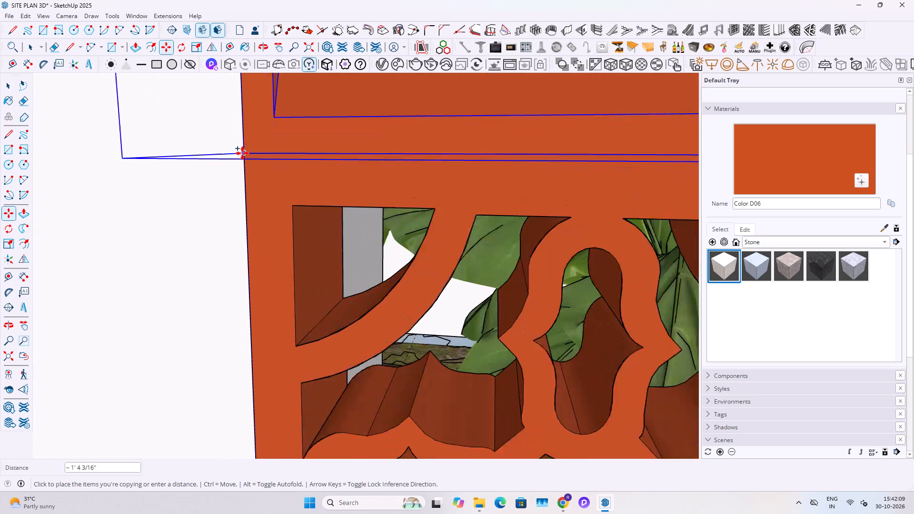
{"action": "left_click", "coordinate": [244, 155]}
Copy the upper pair of block rows another 1' 4 3/16" or so upward, flush on top of the fourth row.
{"action": "scroll", "coordinate": [249, 201], "scroll_direction": "down", "scroll_amount": 20}
{"action": "scroll", "coordinate": [249, 201], "scroll_direction": "down", "scroll_amount": 4}
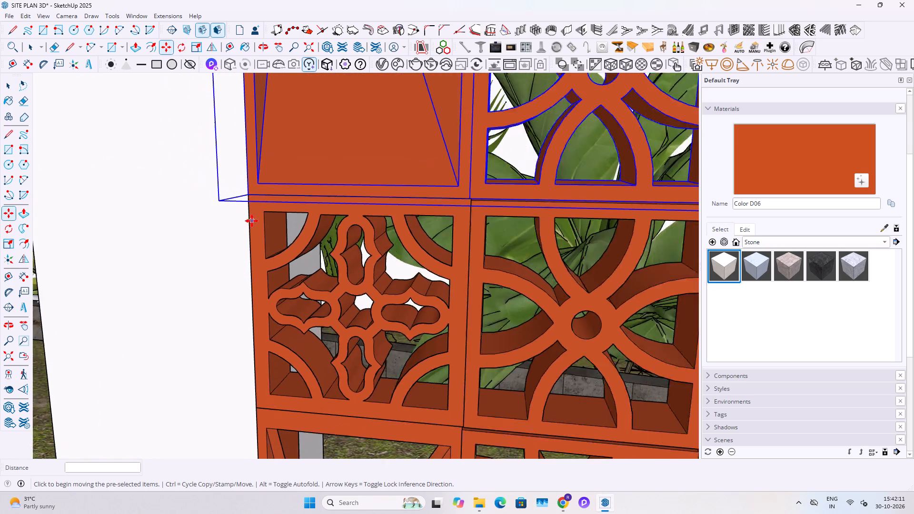
{"action": "scroll", "coordinate": [252, 221], "scroll_direction": "down", "scroll_amount": 6}
{"action": "left_click", "coordinate": [254, 201]}
{"action": "scroll", "coordinate": [260, 181], "scroll_direction": "down", "scroll_amount": 7}
{"action": "scroll", "coordinate": [260, 181], "scroll_direction": "up", "scroll_amount": 4}
{"action": "scroll", "coordinate": [260, 175], "scroll_direction": "down", "scroll_amount": 7}
{"action": "scroll", "coordinate": [269, 158], "scroll_direction": "up", "scroll_amount": 1}
{"action": "middle_click_drag", "start_coordinate": [271, 151], "coordinate": [287, 431], "text": "shift"}
{"action": "scroll", "coordinate": [283, 254], "scroll_direction": "up", "scroll_amount": 4}
{"action": "scroll", "coordinate": [265, 316], "scroll_direction": "up", "scroll_amount": 1}
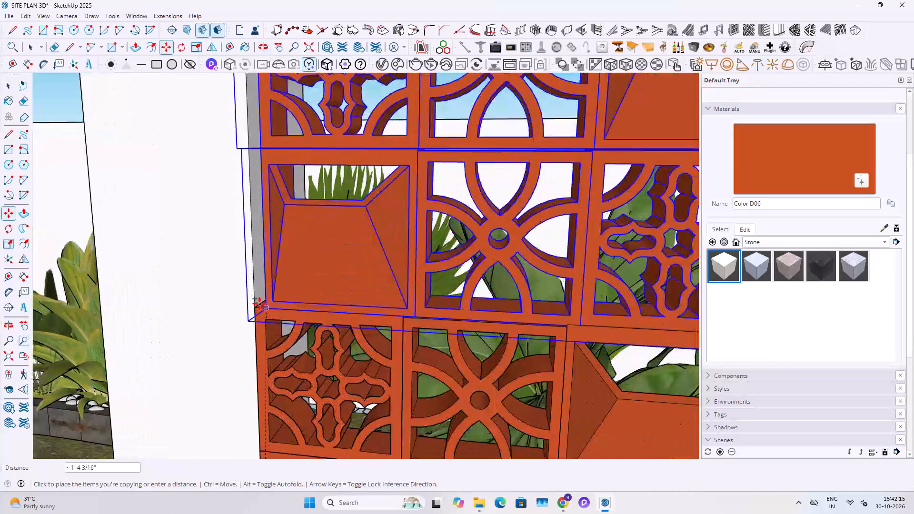
{"action": "left_click", "coordinate": [256, 309]}
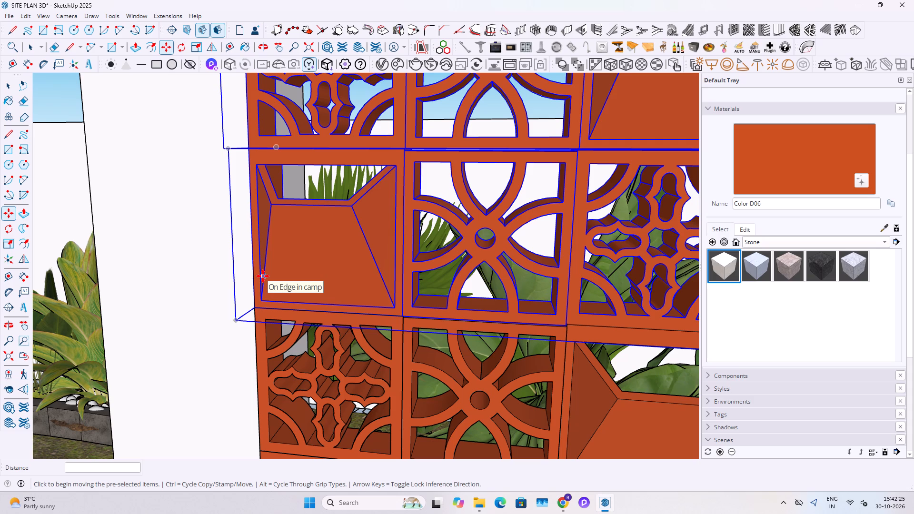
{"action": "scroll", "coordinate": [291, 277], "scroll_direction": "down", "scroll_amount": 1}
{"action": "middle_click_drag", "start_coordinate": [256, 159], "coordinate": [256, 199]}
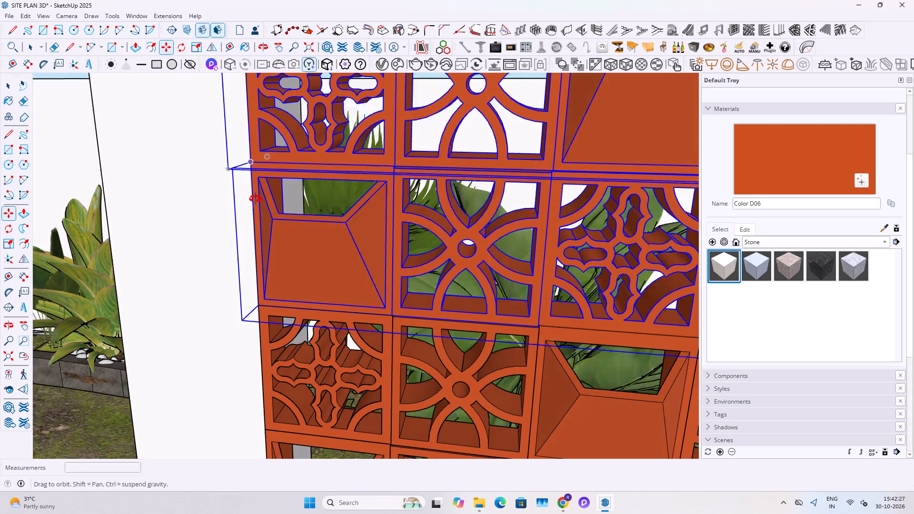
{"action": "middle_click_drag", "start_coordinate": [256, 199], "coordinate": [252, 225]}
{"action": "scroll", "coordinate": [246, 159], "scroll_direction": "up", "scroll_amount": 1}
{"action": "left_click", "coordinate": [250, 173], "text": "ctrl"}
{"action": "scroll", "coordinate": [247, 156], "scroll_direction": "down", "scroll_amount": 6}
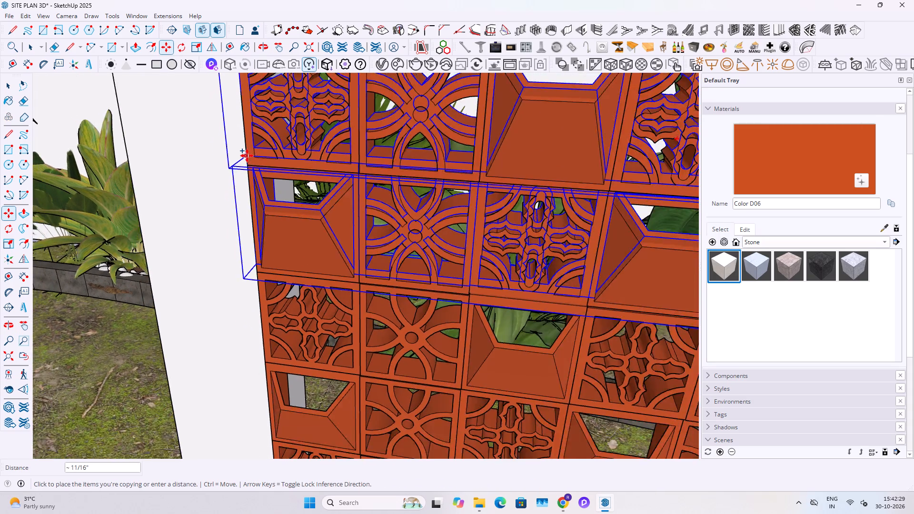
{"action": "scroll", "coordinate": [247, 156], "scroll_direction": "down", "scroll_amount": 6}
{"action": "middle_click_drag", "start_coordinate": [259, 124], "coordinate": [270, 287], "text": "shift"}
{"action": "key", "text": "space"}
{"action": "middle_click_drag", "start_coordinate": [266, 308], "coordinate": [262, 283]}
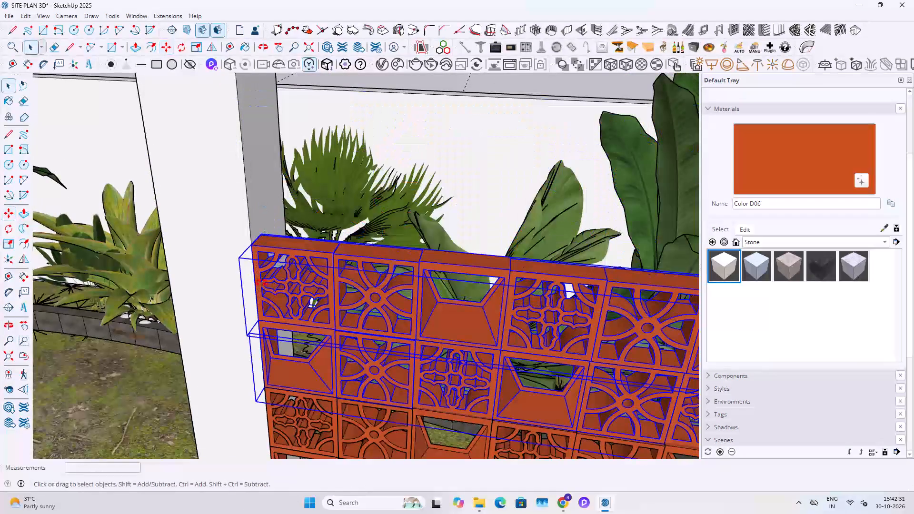
Copy the upper pair of block rows about 1' 4 3/16" upward, flush on top of the sixth row.
{"action": "middle_click_drag", "start_coordinate": [262, 283], "coordinate": [262, 252]}
{"action": "scroll", "coordinate": [249, 358], "scroll_direction": "up", "scroll_amount": 8}
{"action": "key", "text": "m"}
{"action": "left_click", "coordinate": [271, 404]}
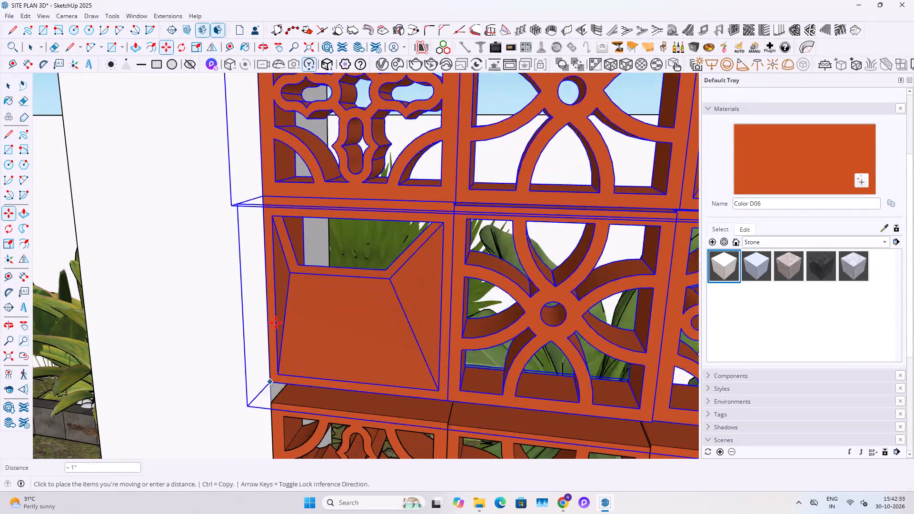
{"action": "scroll", "coordinate": [274, 317], "scroll_direction": "down", "scroll_amount": 12}
{"action": "middle_click_drag", "start_coordinate": [279, 227], "coordinate": [292, 336], "text": "shift"}
{"action": "scroll", "coordinate": [285, 299], "scroll_direction": "up", "scroll_amount": 9}
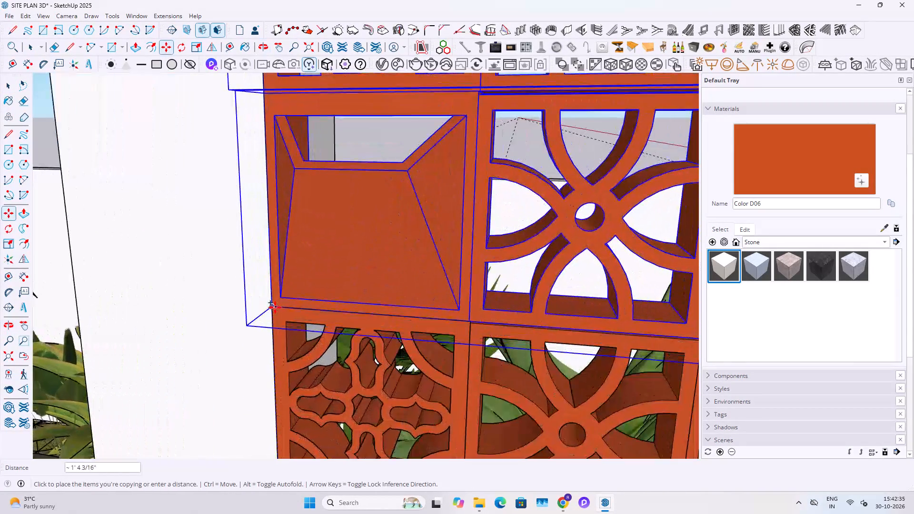
{"action": "left_click", "coordinate": [274, 304]}
Copy the top pair of block rows another 1' 4 3/16" or so upward, flush on top of the eighth row.
{"action": "left_click", "coordinate": [273, 309]}
{"action": "scroll", "coordinate": [280, 261], "scroll_direction": "down", "scroll_amount": 7}
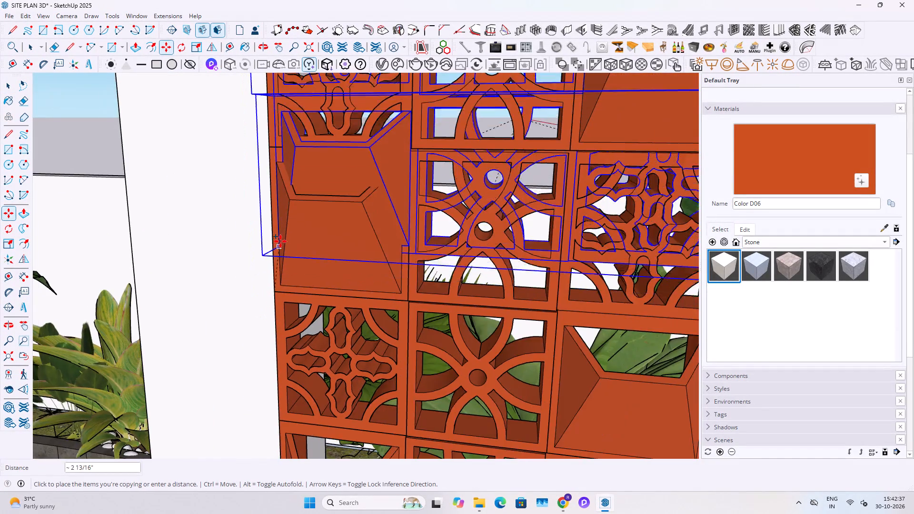
{"action": "scroll", "coordinate": [280, 241], "scroll_direction": "down", "scroll_amount": 6}
{"action": "middle_click_drag", "start_coordinate": [287, 219], "coordinate": [301, 422], "text": "shift"}
{"action": "scroll", "coordinate": [288, 312], "scroll_direction": "up", "scroll_amount": 5}
{"action": "left_click", "coordinate": [279, 254]}
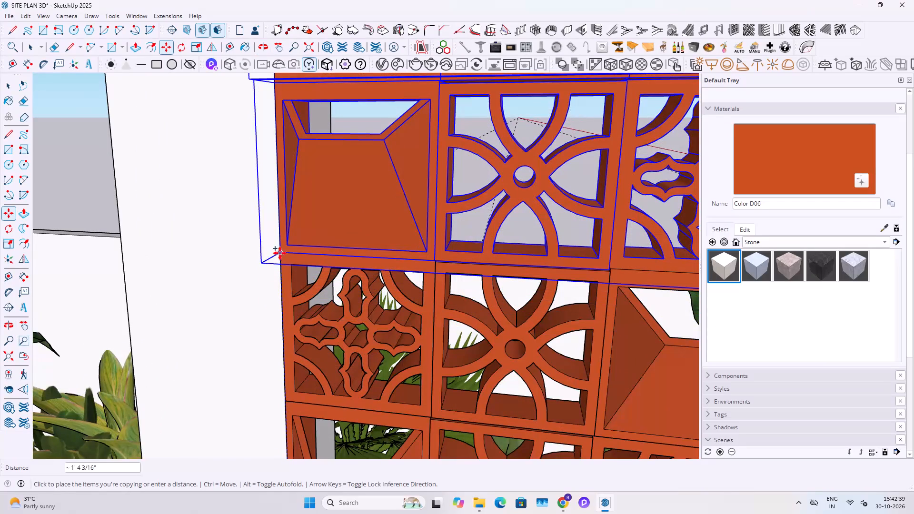
Copy the top pair of block rows upward once more, stacking it flush on top of the tenth row.
{"action": "left_click", "coordinate": [282, 253], "text": "ctrl"}
{"action": "scroll", "coordinate": [293, 201], "scroll_direction": "down", "scroll_amount": 11}
{"action": "middle_click_drag", "start_coordinate": [297, 190], "coordinate": [296, 355], "text": "shift"}
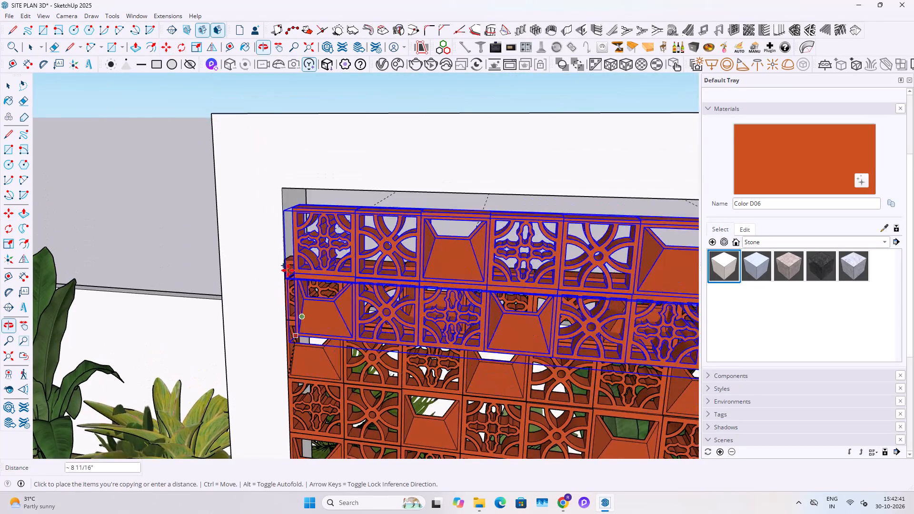
{"action": "scroll", "coordinate": [286, 255], "scroll_direction": "up", "scroll_amount": 2}
{"action": "left_click", "coordinate": [284, 261]}
{"action": "key", "text": "space"}
{"action": "scroll", "coordinate": [259, 264], "scroll_direction": "down", "scroll_amount": 7}
{"action": "key", "text": "space"}
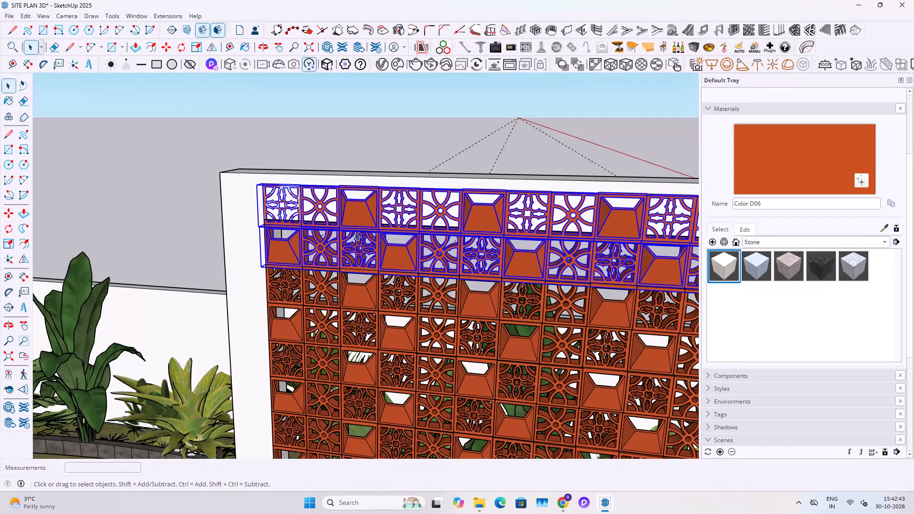
Delete the topmost block row, which overlaps the wall frame's upper band.
{"action": "double_click", "coordinate": [350, 201]}
{"action": "left_click", "coordinate": [342, 209]}
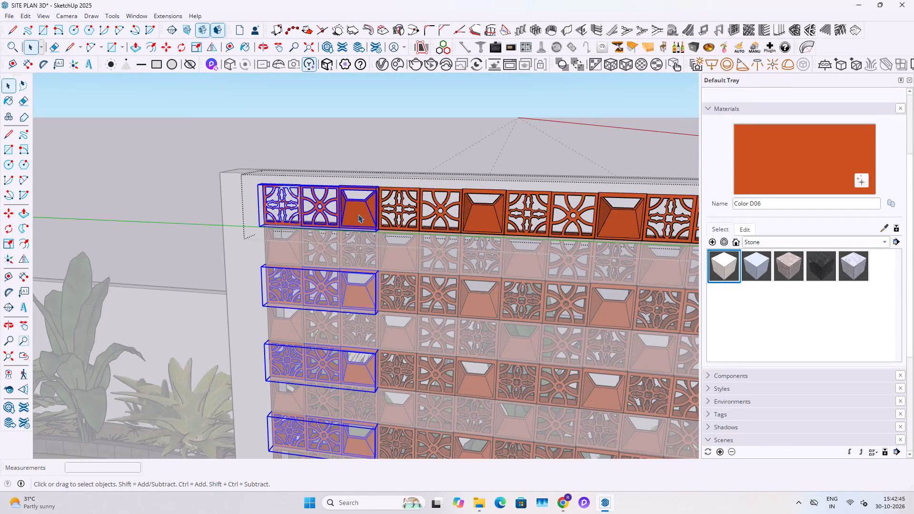
{"action": "key", "text": "Escape"}
{"action": "left_click", "coordinate": [366, 213]}
{"action": "key", "text": "Delete"}
{"action": "scroll", "coordinate": [310, 222], "scroll_direction": "down", "scroll_amount": 7}
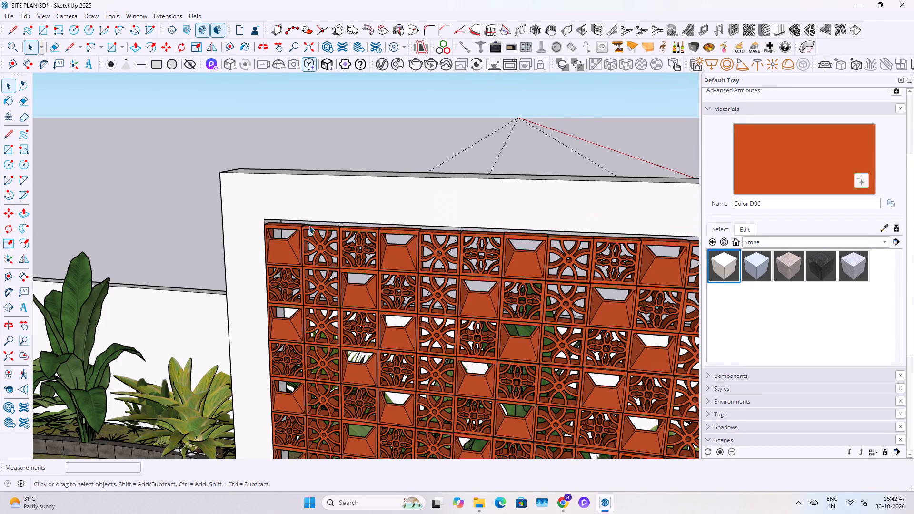
{"action": "key", "text": "Escape"}
Select all the stacked block rows and scale them vertically by about 1.01 to meet the top of the wall opening.
{"action": "middle_click_drag", "start_coordinate": [383, 272], "coordinate": [385, 258]}
{"action": "scroll", "coordinate": [385, 258], "scroll_direction": "up", "scroll_amount": 1}
{"action": "scroll", "coordinate": [385, 257], "scroll_direction": "down", "scroll_amount": 7}
{"action": "middle_click_drag", "start_coordinate": [448, 313], "coordinate": [465, 256]}
{"action": "left_click", "coordinate": [477, 279]}
{"action": "left_click", "coordinate": [475, 313]}
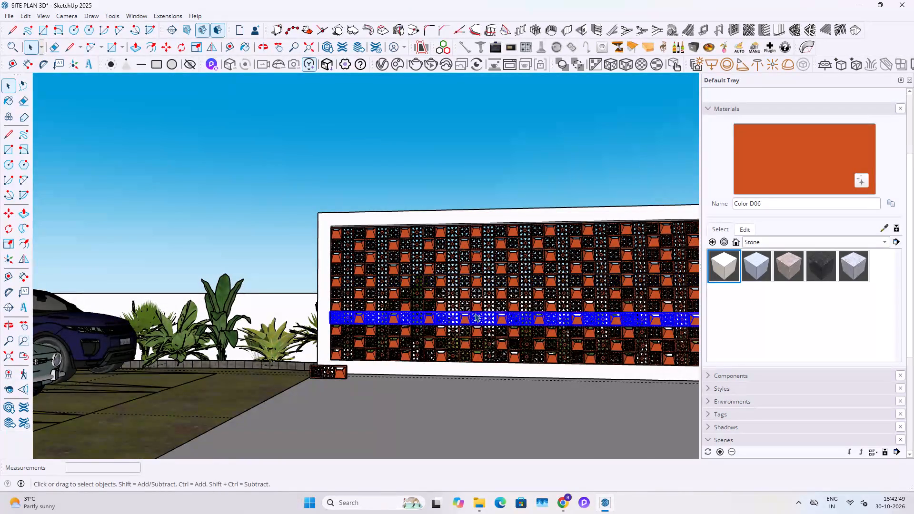
{"action": "left_click", "coordinate": [466, 342], "text": "ctrl"}
{"action": "left_click", "coordinate": [457, 357], "text": "ctrl"}
{"action": "left_click", "coordinate": [456, 335], "text": "ctrl"}
{"action": "left_click", "coordinate": [450, 314], "text": "ctrl"}
{"action": "left_click", "coordinate": [449, 294], "text": "ctrl"}
{"action": "left_click", "coordinate": [447, 274], "text": "ctrl"}
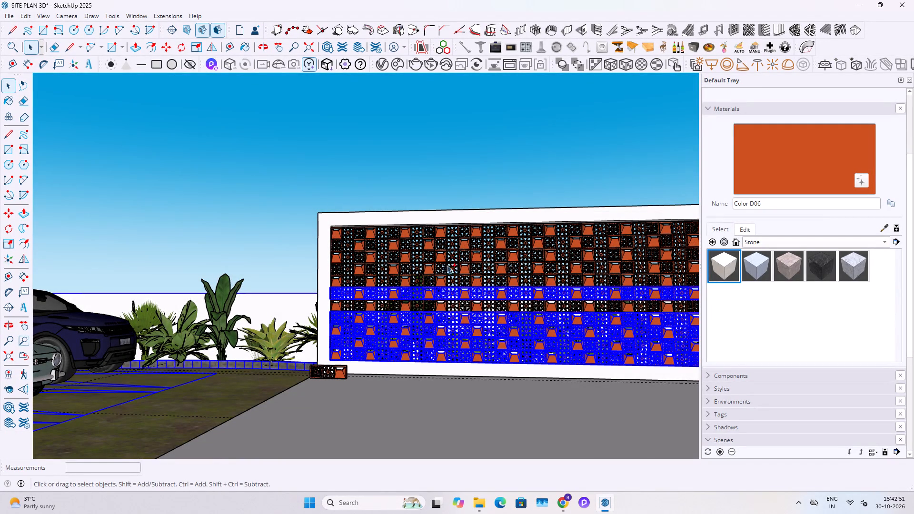
{"action": "left_click", "coordinate": [407, 303], "text": "ctrl"}
{"action": "left_click", "coordinate": [410, 286], "text": "ctrl"}
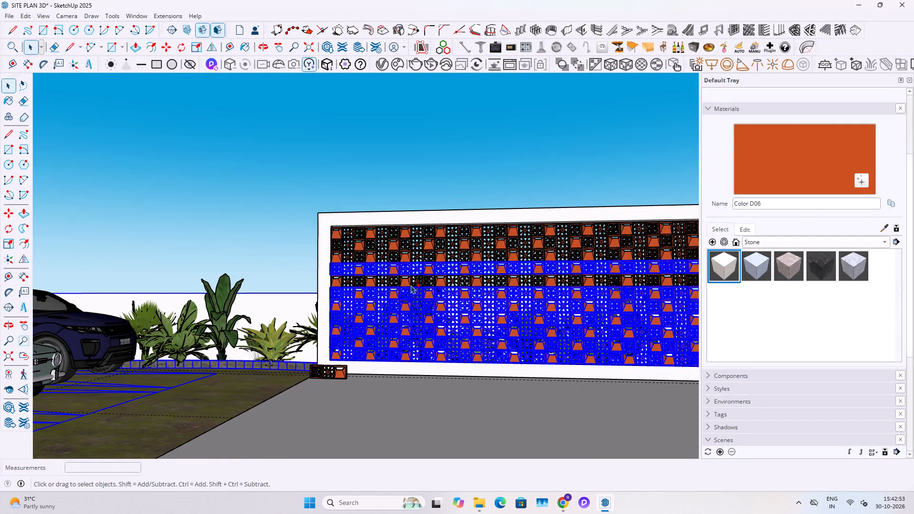
{"action": "left_click", "coordinate": [417, 252], "text": "ctrl"}
{"action": "left_click", "coordinate": [422, 239], "text": "ctrl"}
{"action": "left_click", "coordinate": [427, 231], "text": "ctrl"}
{"action": "left_click", "coordinate": [426, 239], "text": "ctrl"}
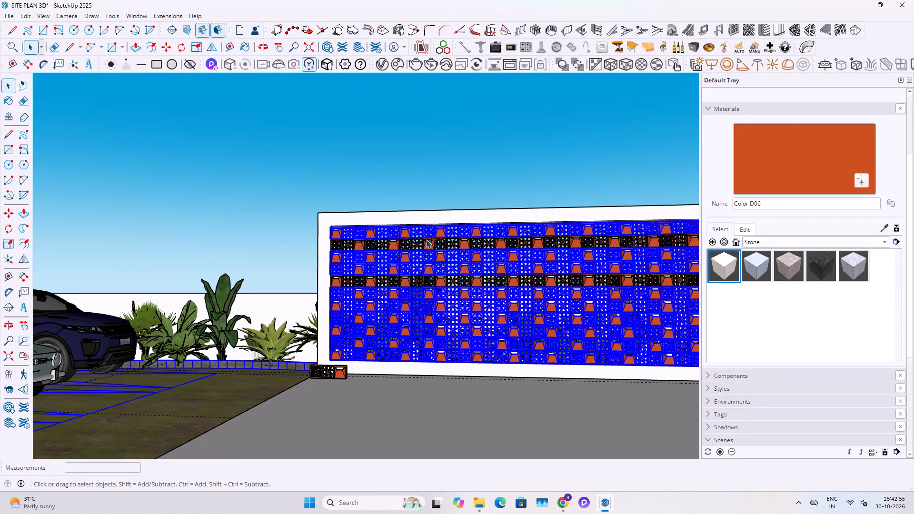
{"action": "left_click", "coordinate": [419, 280], "text": "ctrl"}
{"action": "left_click", "coordinate": [280, 361], "text": "shift"}
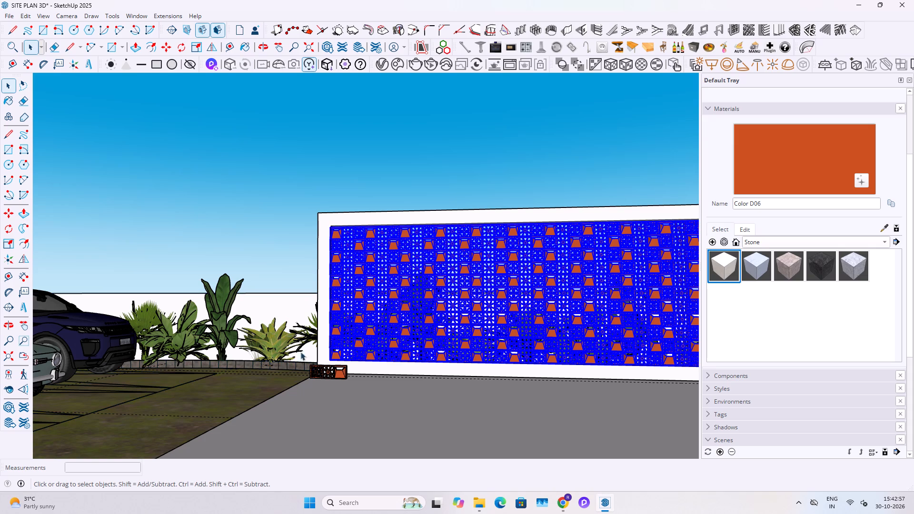
{"action": "middle_click_drag", "start_coordinate": [358, 339], "coordinate": [243, 385]}
{"action": "scroll", "coordinate": [262, 357], "scroll_direction": "down", "scroll_amount": 5}
{"action": "scroll", "coordinate": [386, 351], "scroll_direction": "down", "scroll_amount": 5}
{"action": "key", "text": "s"}
{"action": "scroll", "coordinate": [431, 336], "scroll_direction": "up", "scroll_amount": 3}
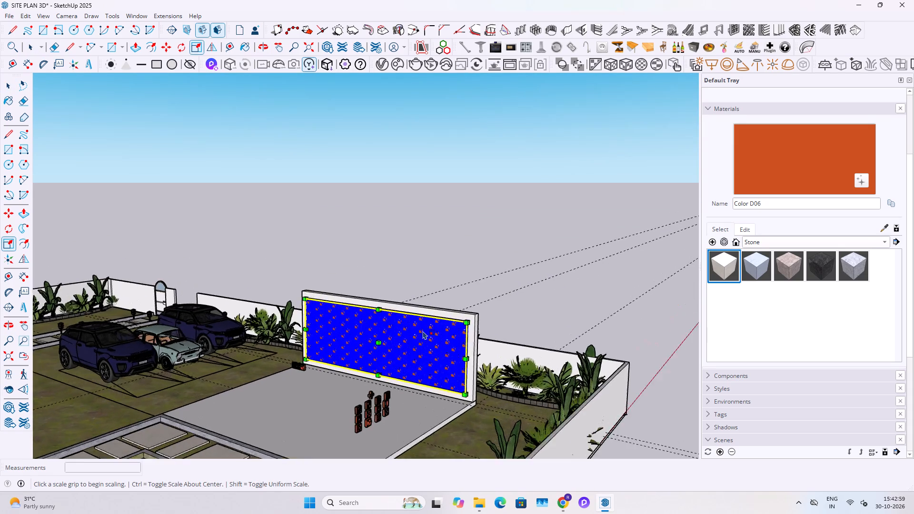
{"action": "scroll", "coordinate": [423, 331], "scroll_direction": "up", "scroll_amount": 20}
{"action": "scroll", "coordinate": [423, 331], "scroll_direction": "up", "scroll_amount": 7}
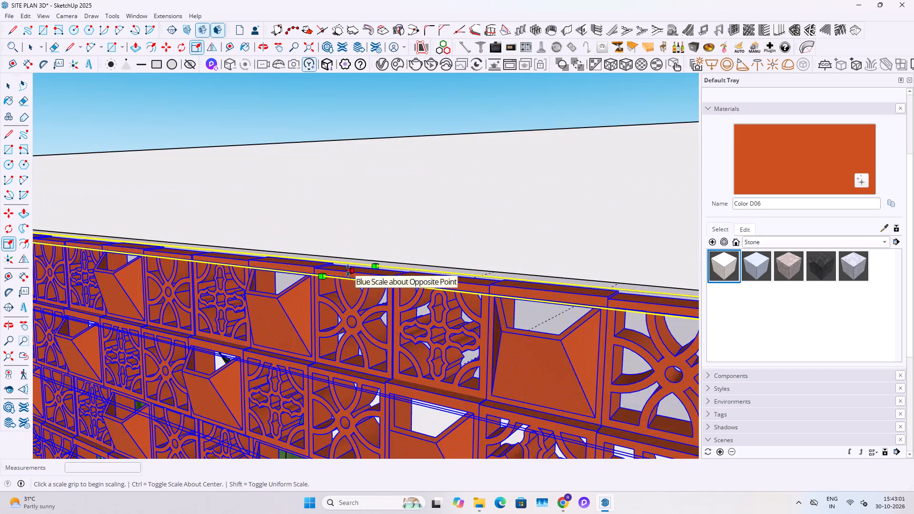
{"action": "left_click", "coordinate": [348, 270]}
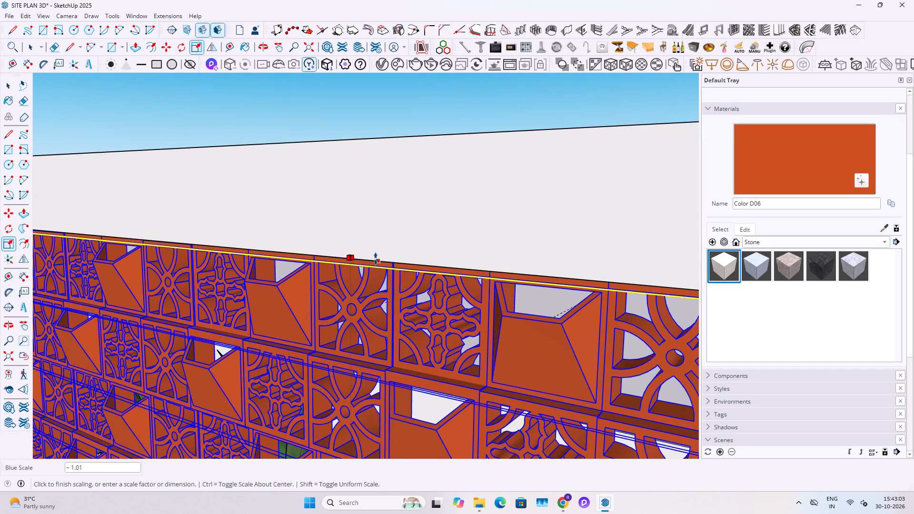
{"action": "left_click", "coordinate": [376, 259]}
{"action": "key", "text": "space"}
{"action": "key", "text": "Escape"}
{"action": "key", "text": "Escape"}
{"action": "scroll", "coordinate": [342, 285], "scroll_direction": "down", "scroll_amount": 20}
{"action": "scroll", "coordinate": [342, 285], "scroll_direction": "down", "scroll_amount": 8}
{"action": "key", "text": "Escape"}
{"action": "key", "text": "Escape"}
{"action": "left_click", "coordinate": [440, 216]}
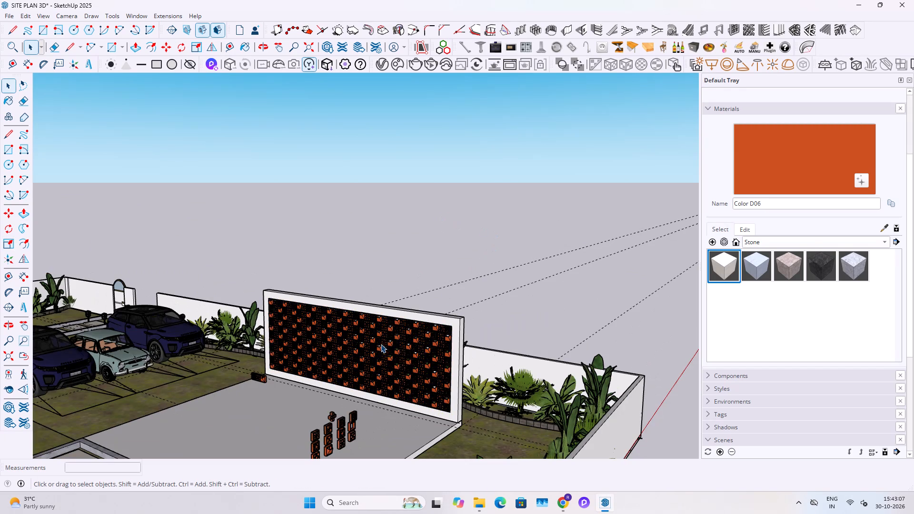
Select every jali block row in the opening, from bottom to top, and make them one group.
{"action": "left_click", "coordinate": [381, 349]}
{"action": "middle_click_drag", "start_coordinate": [381, 355], "coordinate": [442, 341]}
{"action": "scroll", "coordinate": [474, 385], "scroll_direction": "up", "scroll_amount": 14}
{"action": "left_click", "coordinate": [469, 401]}
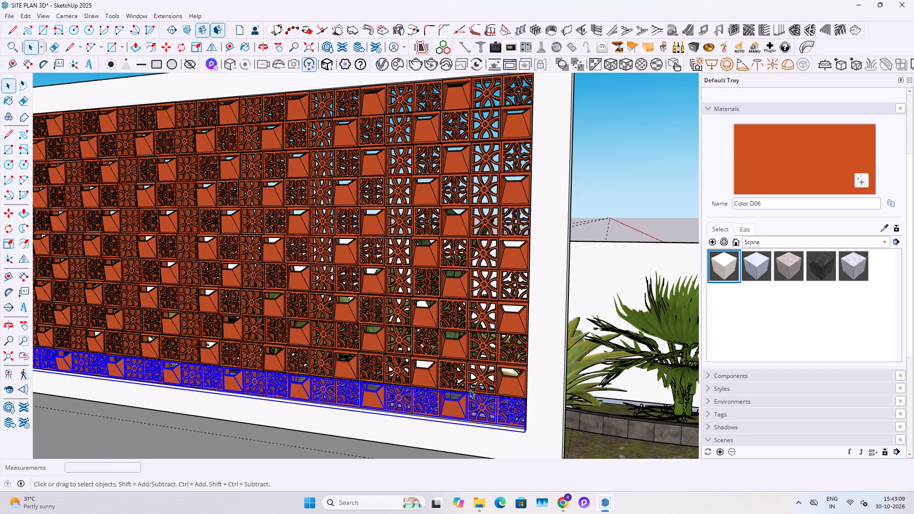
{"action": "left_click", "coordinate": [469, 389], "text": "ctrl"}
{"action": "left_click", "coordinate": [467, 367], "text": "ctrl"}
{"action": "left_click_drag", "start_coordinate": [464, 335], "coordinate": [464, 330], "text": "ctrl"}
{"action": "left_click", "coordinate": [478, 285], "text": "ctrl"}
{"action": "left_click", "coordinate": [451, 333], "text": "ctrl"}
{"action": "left_click", "coordinate": [451, 317], "text": "ctrl"}
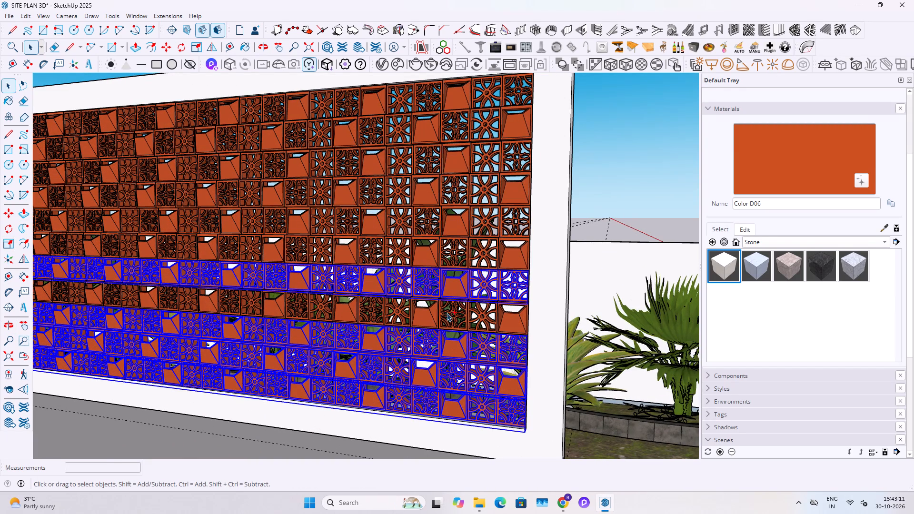
{"action": "left_click", "coordinate": [447, 261], "text": "ctrl"}
{"action": "left_click", "coordinate": [452, 228], "text": "ctrl"}
{"action": "left_click", "coordinate": [458, 194], "text": "ctrl"}
{"action": "left_click", "coordinate": [472, 158], "text": "ctrl"}
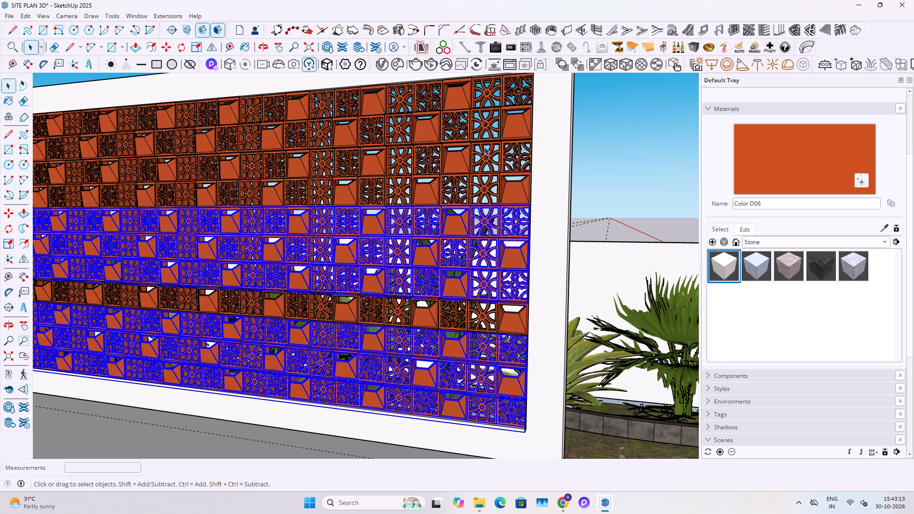
{"action": "left_click", "coordinate": [497, 123], "text": "ctrl"}
{"action": "left_click", "coordinate": [507, 100], "text": "ctrl"}
{"action": "middle_click_drag", "start_coordinate": [507, 100], "coordinate": [511, 160]}
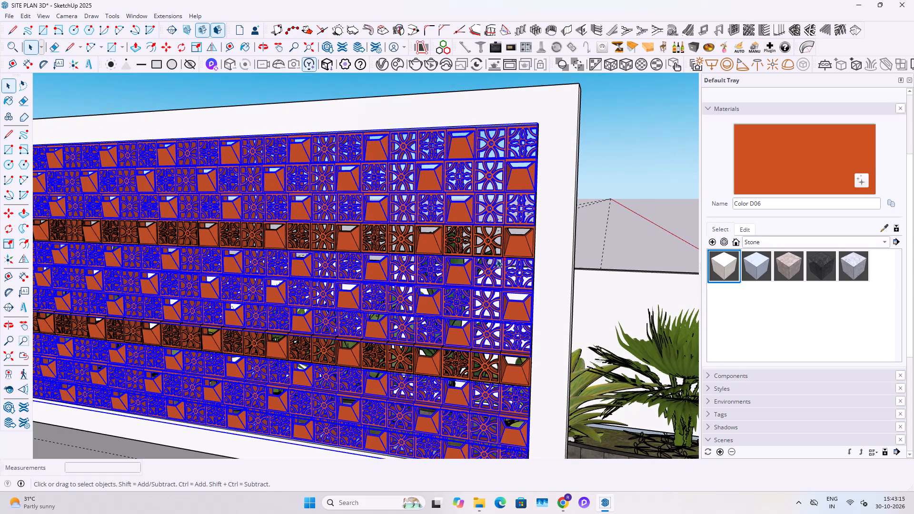
{"action": "left_click", "coordinate": [481, 244], "text": "ctrl"}
{"action": "left_click", "coordinate": [480, 372], "text": "ctrl"}
{"action": "right_click", "coordinate": [480, 365]}
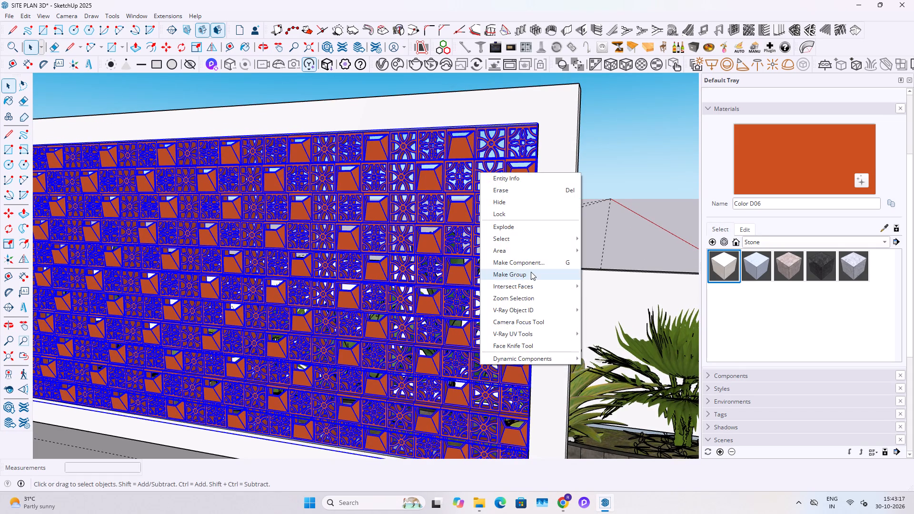
{"action": "left_click", "coordinate": [530, 272]}
{"action": "scroll", "coordinate": [498, 282], "scroll_direction": "down", "scroll_amount": 13}
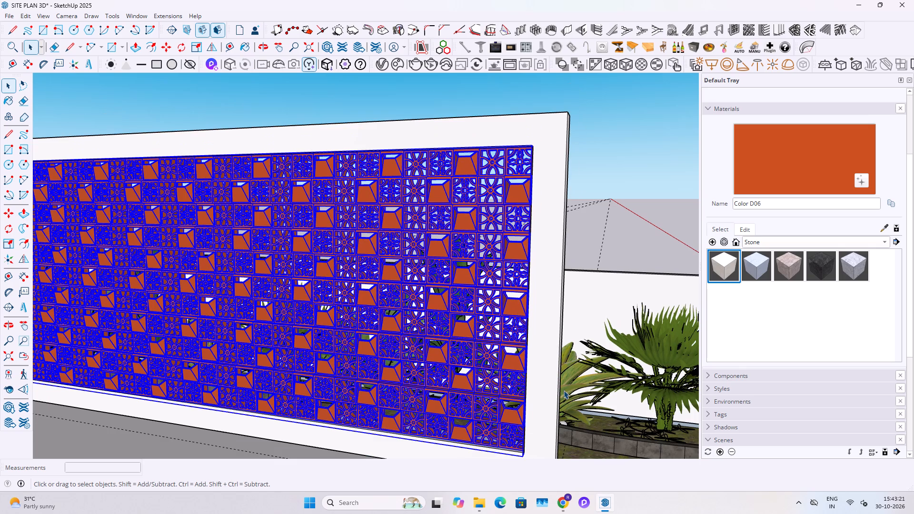
Select the whole white wall frame around the jali blocks and make it a group.
{"action": "left_click", "coordinate": [554, 371]}
{"action": "triple_click", "coordinate": [548, 299]}
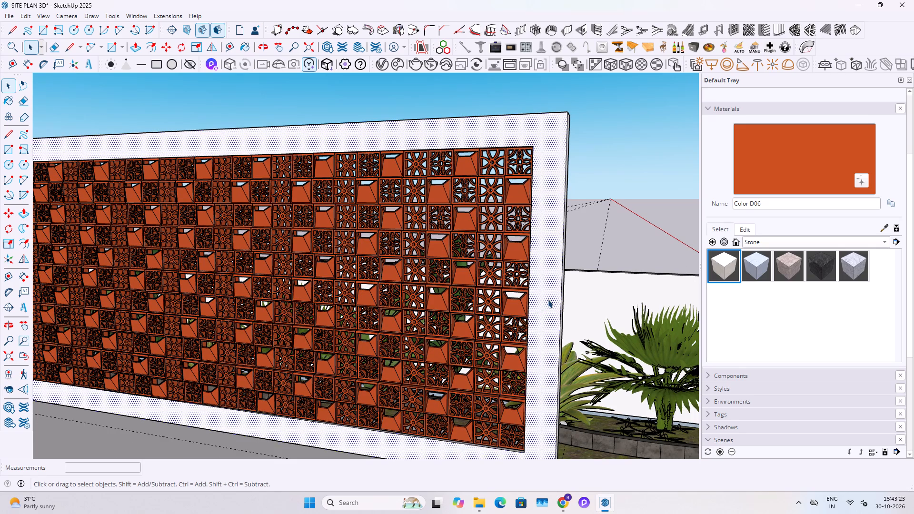
{"action": "left_click", "coordinate": [548, 299]}
{"action": "right_click", "coordinate": [548, 299]}
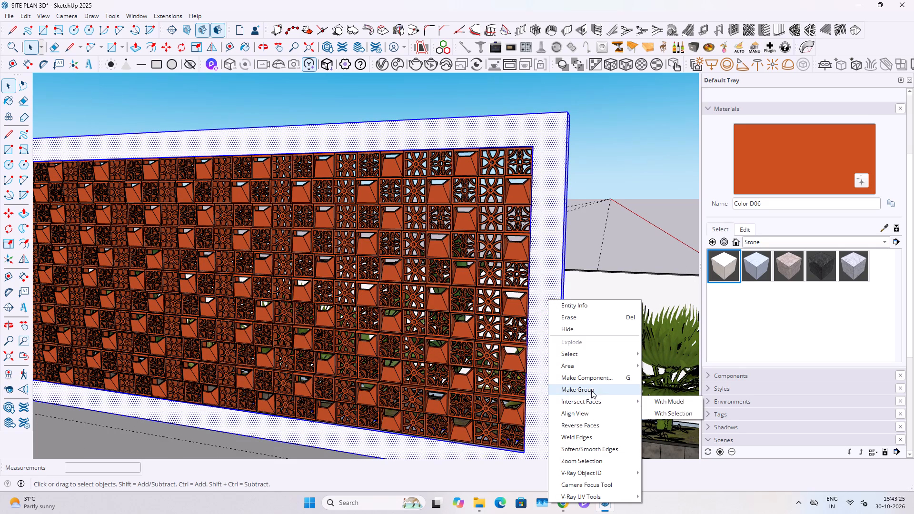
{"action": "left_click", "coordinate": [592, 388]}
Paint the wall frame group from Solid Colors, trying M05_Graphite_Haze and a lighter grey before settling on M03_Pewter_Shine.
{"action": "left_click", "coordinate": [761, 240]}
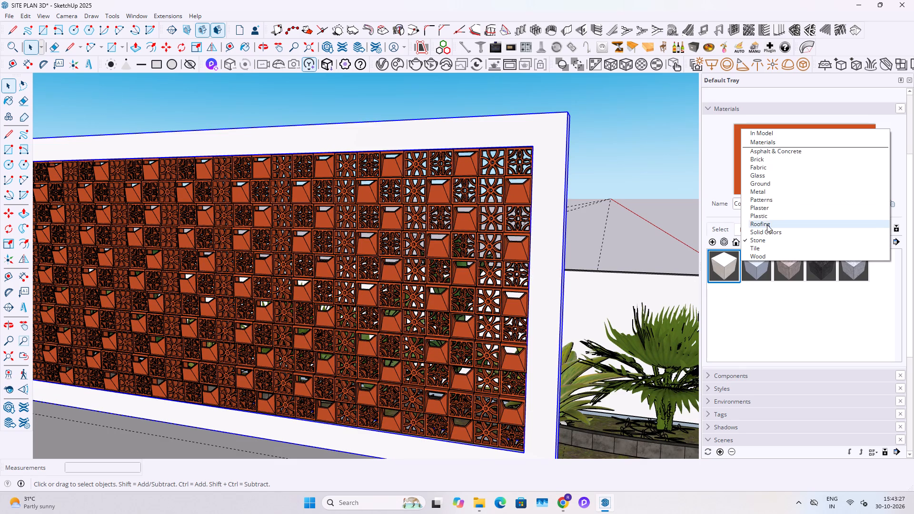
{"action": "left_click", "coordinate": [767, 231]}
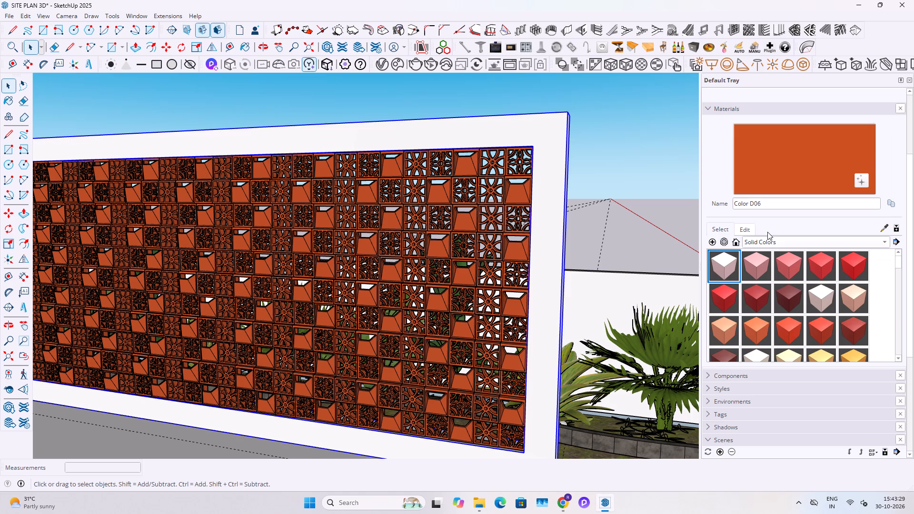
{"action": "scroll", "coordinate": [757, 310], "scroll_direction": "down", "scroll_amount": 10}
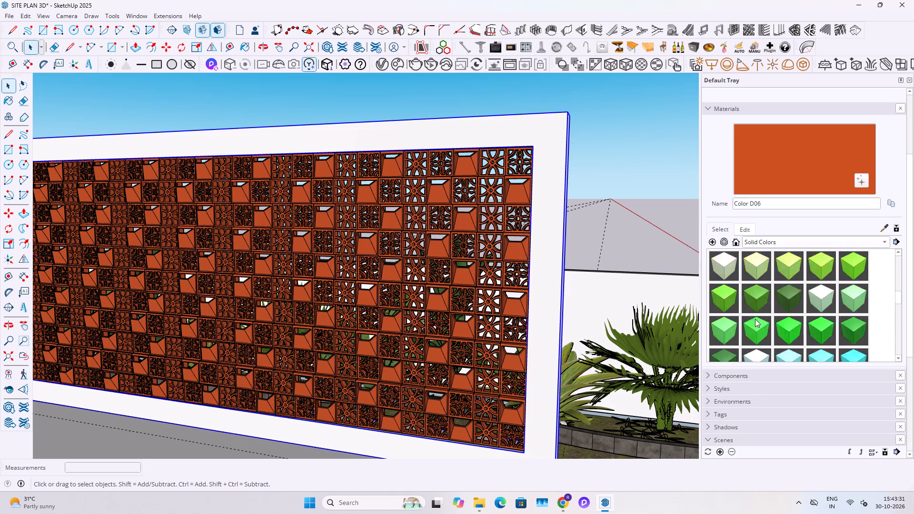
{"action": "scroll", "coordinate": [755, 319], "scroll_direction": "down", "scroll_amount": 12}
{"action": "scroll", "coordinate": [765, 319], "scroll_direction": "up", "scroll_amount": 3}
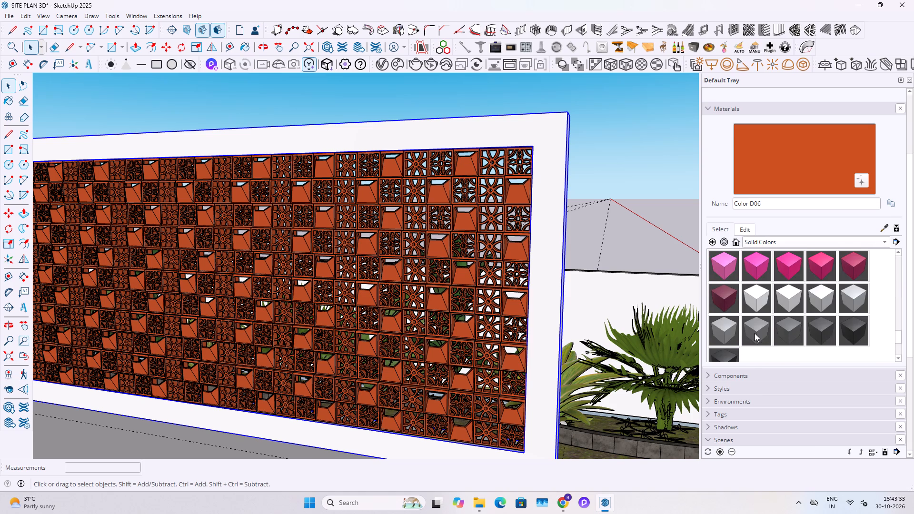
{"action": "left_click", "coordinate": [755, 333]}
{"action": "left_click", "coordinate": [561, 306]}
{"action": "key", "text": "space"}
{"action": "scroll", "coordinate": [546, 302], "scroll_direction": "down", "scroll_amount": 6}
{"action": "key", "text": "Escape"}
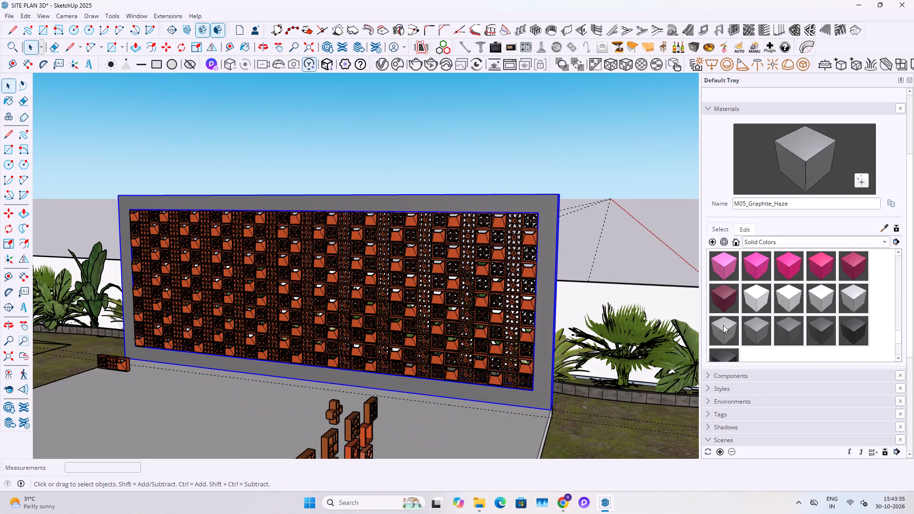
{"action": "left_click", "coordinate": [723, 325]}
{"action": "left_click", "coordinate": [545, 305]}
{"action": "left_click", "coordinate": [843, 299]}
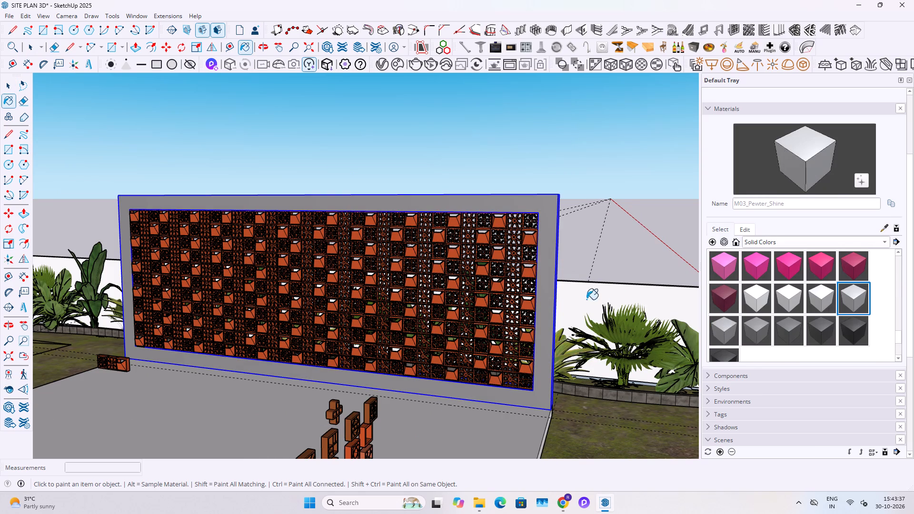
{"action": "left_click", "coordinate": [551, 301]}
{"action": "key", "text": "space"}
{"action": "scroll", "coordinate": [547, 300], "scroll_direction": "down", "scroll_amount": 5}
{"action": "key", "text": "Escape"}
Delete the sample jali block set standing on the paving and the spare three-block group at the wall's base.
{"action": "middle_click_drag", "start_coordinate": [397, 346], "coordinate": [613, 338]}
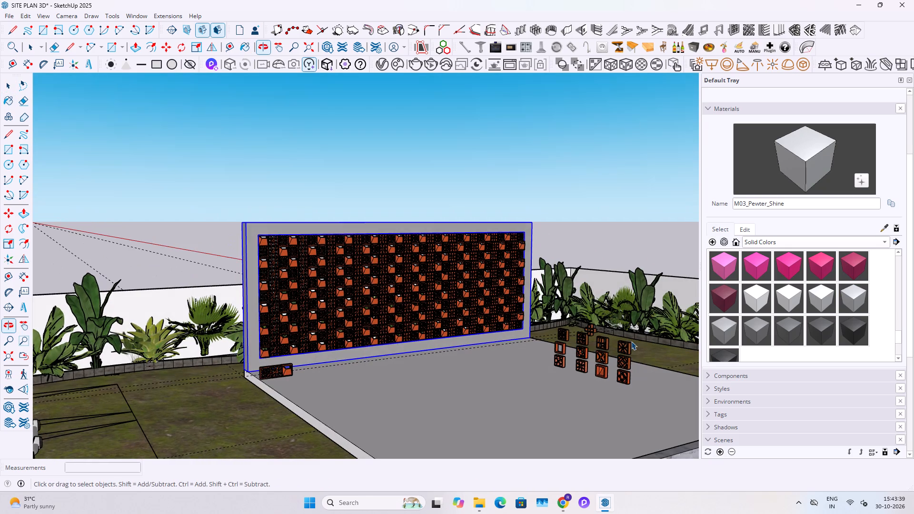
{"action": "left_click_drag", "start_coordinate": [631, 341], "coordinate": [575, 357]}
{"action": "left_click", "coordinate": [601, 352]}
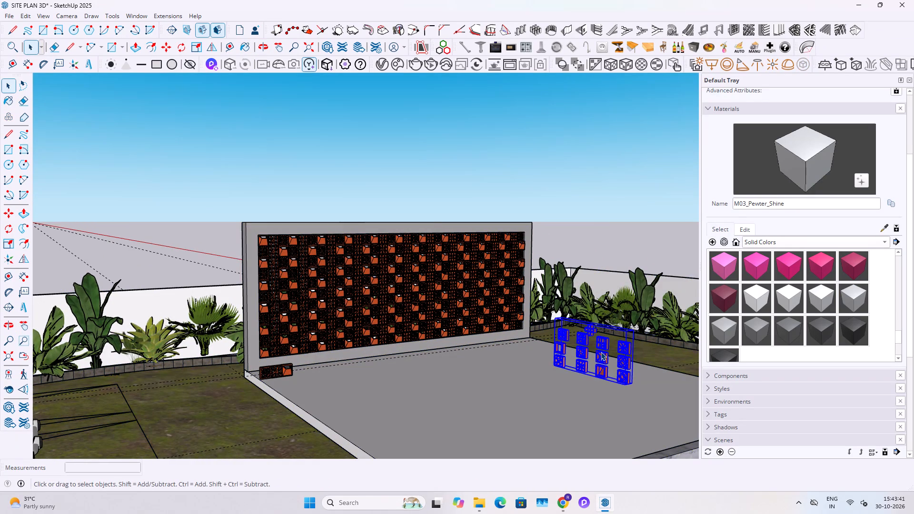
{"action": "key", "text": "Delete"}
{"action": "left_click", "coordinate": [263, 372]}
{"action": "key", "text": "Delete"}
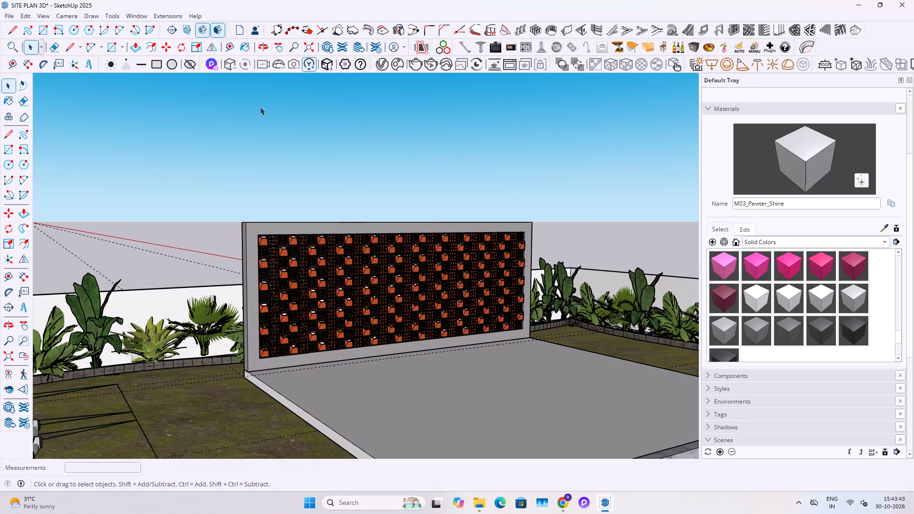
Delete the construction guides from the model.
{"action": "left_click", "coordinate": [27, 16]}
{"action": "left_click", "coordinate": [61, 115]}
Bring up the overview of open windows and desktops to switch away from the model.
{"action": "left_click", "coordinate": [430, 500]}
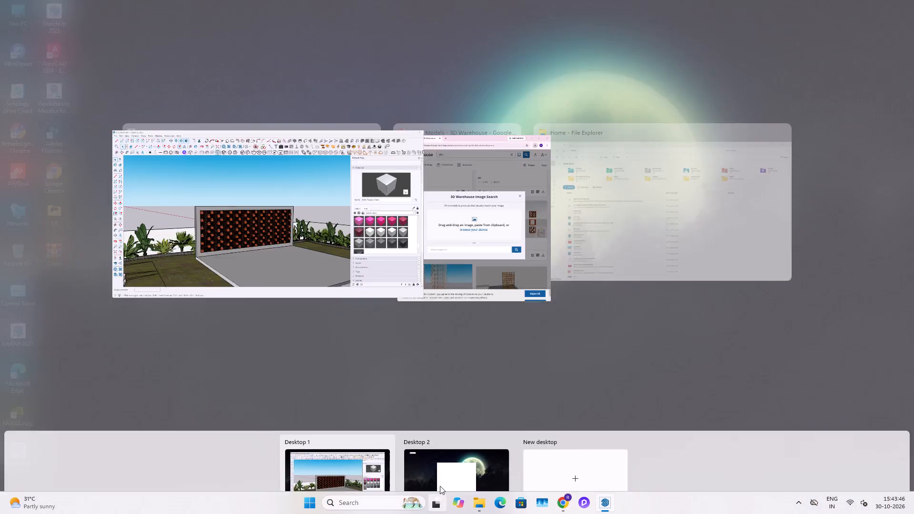
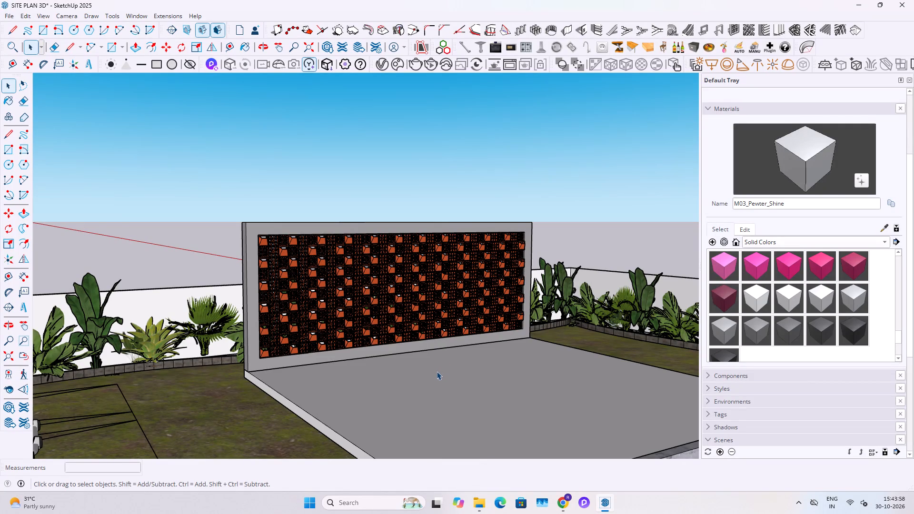
Paint the floor slab in front of the perforated feature wall with the M03_Pewter_Shine material.
{"action": "scroll", "coordinate": [385, 388], "scroll_direction": "up", "scroll_amount": 3}
{"action": "middle_click_drag", "start_coordinate": [388, 377], "coordinate": [234, 426]}
{"action": "scroll", "coordinate": [280, 399], "scroll_direction": "down", "scroll_amount": 5}
{"action": "triple_click", "coordinate": [304, 403]}
{"action": "left_click", "coordinate": [304, 403]}
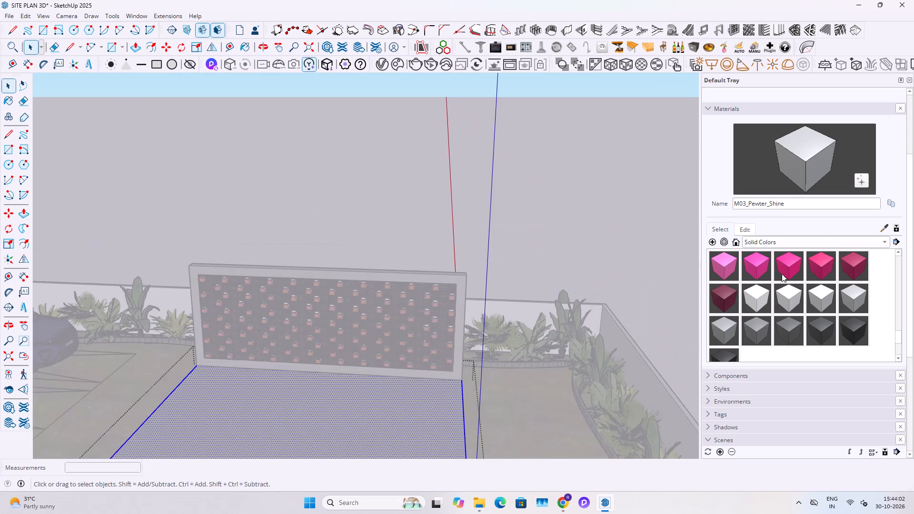
{"action": "left_click", "coordinate": [828, 138]}
{"action": "left_click_drag", "start_coordinate": [440, 367], "coordinate": [438, 372]}
{"action": "left_click", "coordinate": [427, 393]}
{"action": "key", "text": "space"}
{"action": "key", "text": "Escape"}
Examine the floor slab and perforated feature wall from above and from the front.
{"action": "scroll", "coordinate": [405, 393], "scroll_direction": "down", "scroll_amount": 5}
{"action": "middle_click_drag", "start_coordinate": [246, 402], "coordinate": [269, 394]}
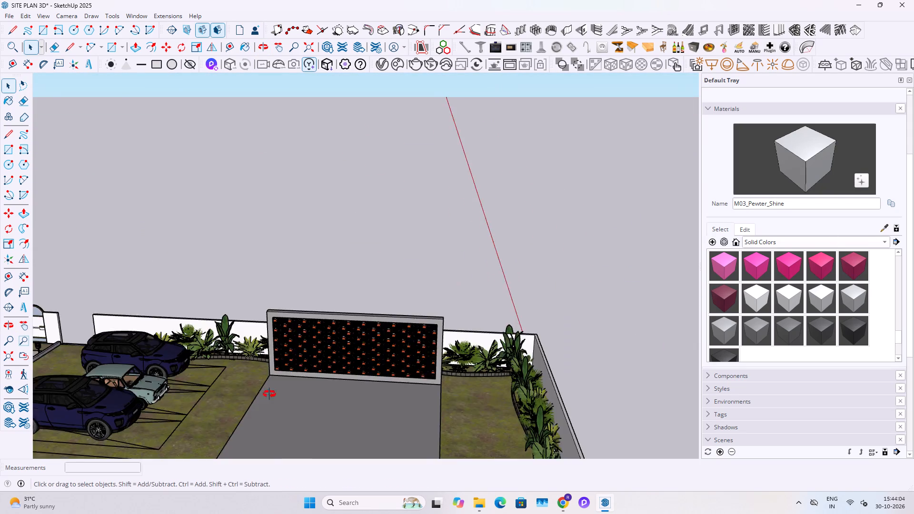
{"action": "middle_click_drag", "start_coordinate": [269, 394], "coordinate": [486, 342]}
{"action": "left_click", "coordinate": [466, 377]}
{"action": "scroll", "coordinate": [459, 395], "scroll_direction": "up", "scroll_amount": 9}
{"action": "middle_click_drag", "start_coordinate": [487, 401], "coordinate": [322, 474]}
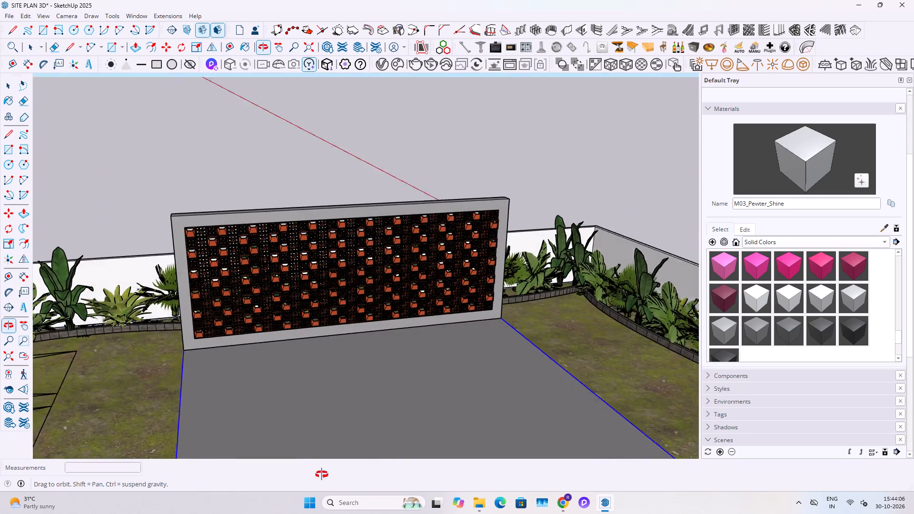
{"action": "middle_click_drag", "start_coordinate": [322, 474], "coordinate": [261, 414]}
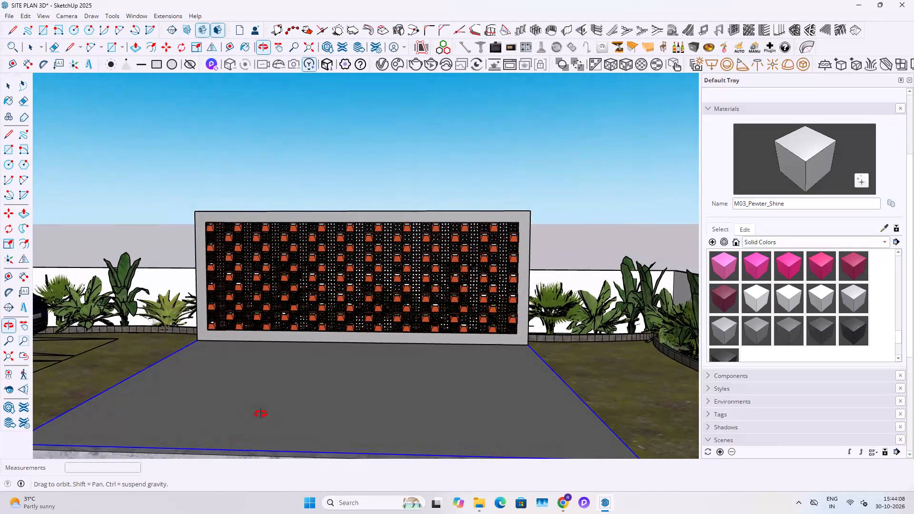
{"action": "middle_click_drag", "start_coordinate": [261, 414], "coordinate": [262, 415]}
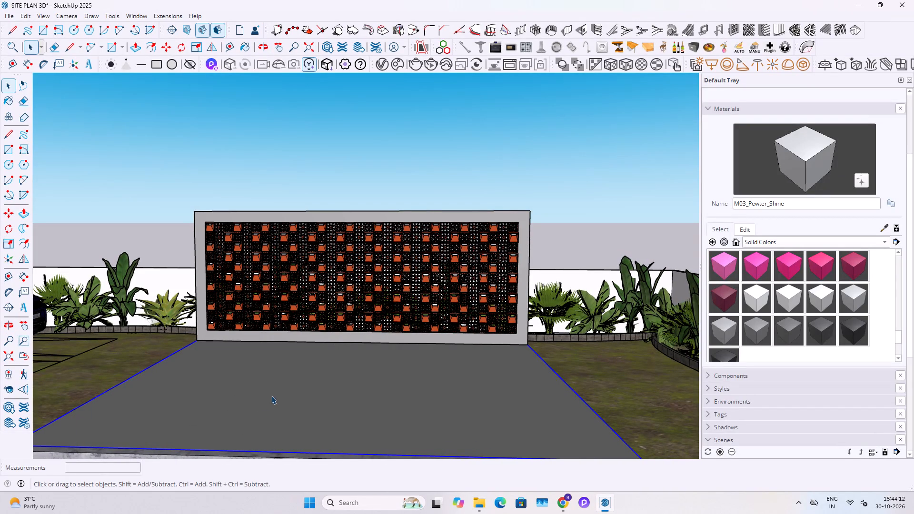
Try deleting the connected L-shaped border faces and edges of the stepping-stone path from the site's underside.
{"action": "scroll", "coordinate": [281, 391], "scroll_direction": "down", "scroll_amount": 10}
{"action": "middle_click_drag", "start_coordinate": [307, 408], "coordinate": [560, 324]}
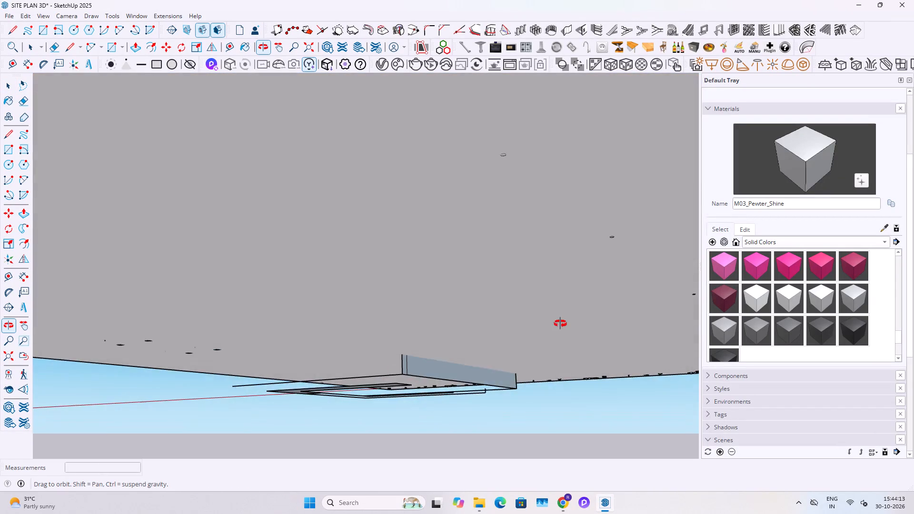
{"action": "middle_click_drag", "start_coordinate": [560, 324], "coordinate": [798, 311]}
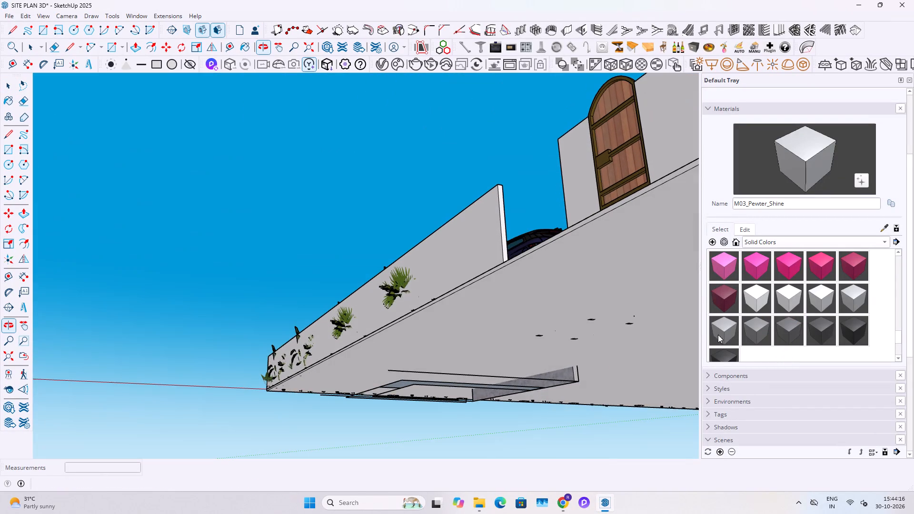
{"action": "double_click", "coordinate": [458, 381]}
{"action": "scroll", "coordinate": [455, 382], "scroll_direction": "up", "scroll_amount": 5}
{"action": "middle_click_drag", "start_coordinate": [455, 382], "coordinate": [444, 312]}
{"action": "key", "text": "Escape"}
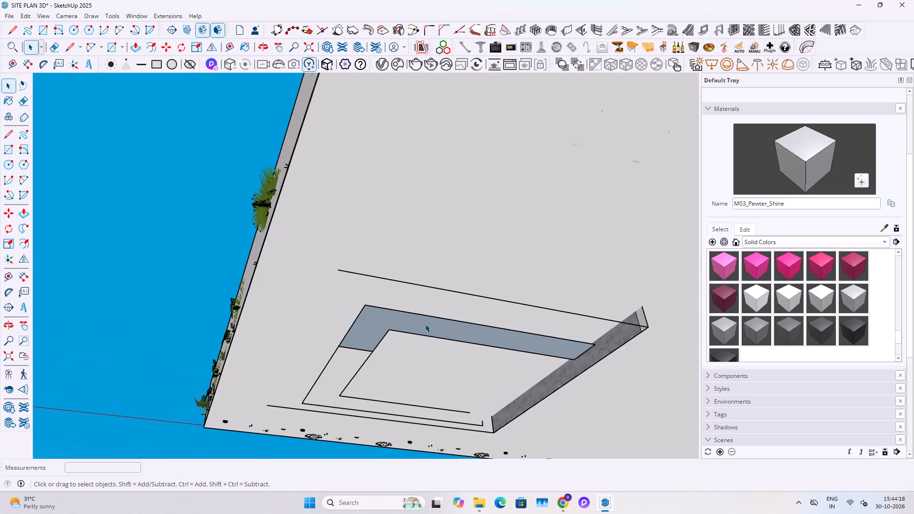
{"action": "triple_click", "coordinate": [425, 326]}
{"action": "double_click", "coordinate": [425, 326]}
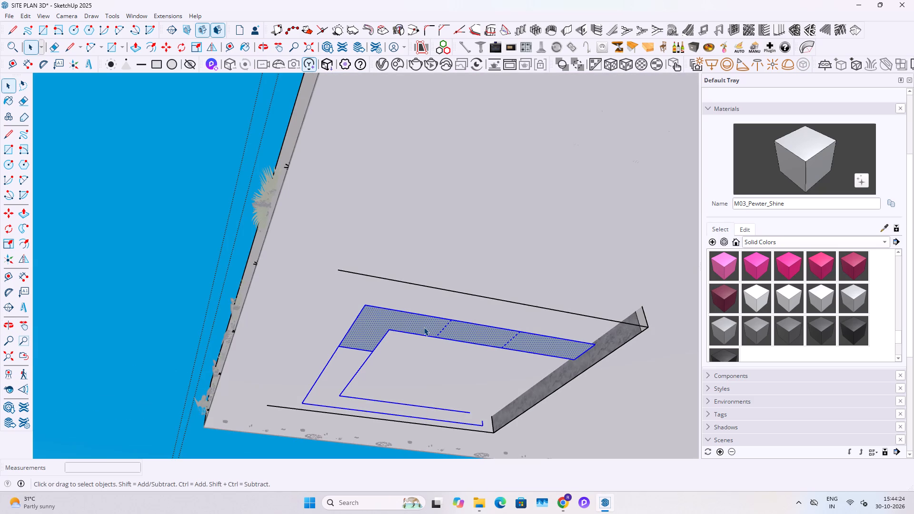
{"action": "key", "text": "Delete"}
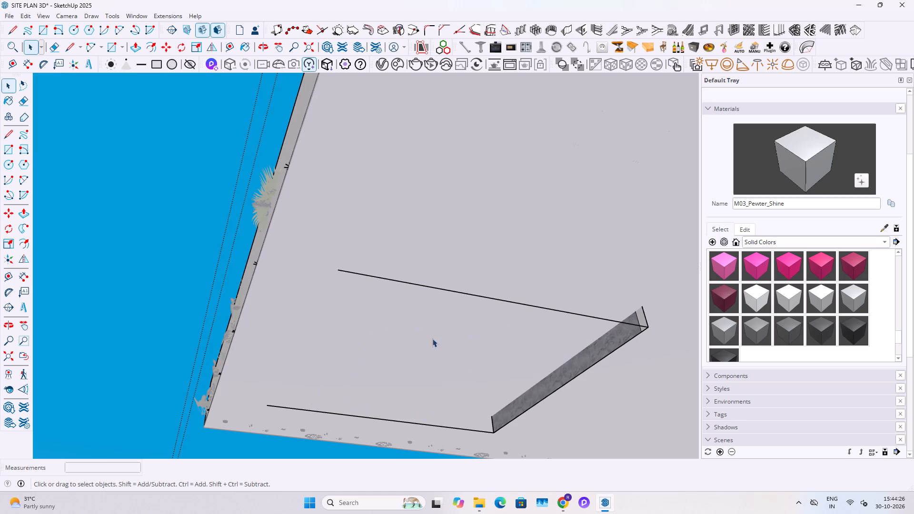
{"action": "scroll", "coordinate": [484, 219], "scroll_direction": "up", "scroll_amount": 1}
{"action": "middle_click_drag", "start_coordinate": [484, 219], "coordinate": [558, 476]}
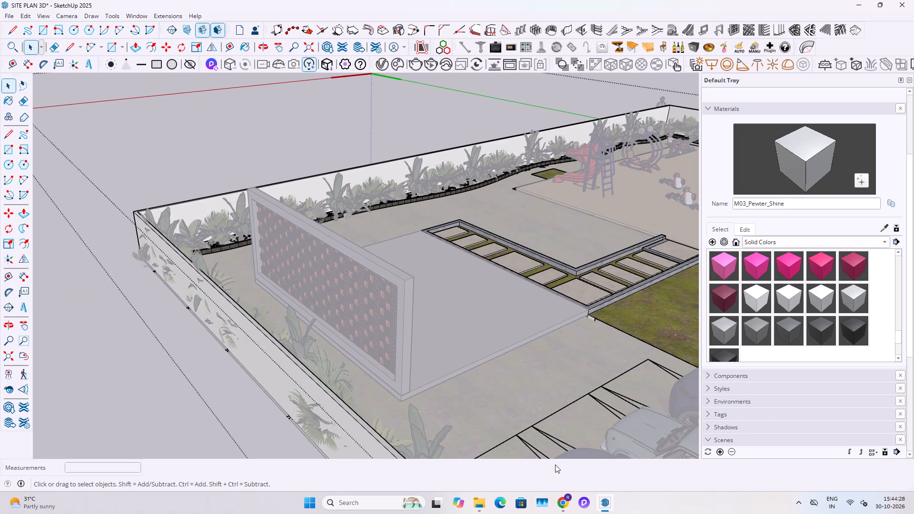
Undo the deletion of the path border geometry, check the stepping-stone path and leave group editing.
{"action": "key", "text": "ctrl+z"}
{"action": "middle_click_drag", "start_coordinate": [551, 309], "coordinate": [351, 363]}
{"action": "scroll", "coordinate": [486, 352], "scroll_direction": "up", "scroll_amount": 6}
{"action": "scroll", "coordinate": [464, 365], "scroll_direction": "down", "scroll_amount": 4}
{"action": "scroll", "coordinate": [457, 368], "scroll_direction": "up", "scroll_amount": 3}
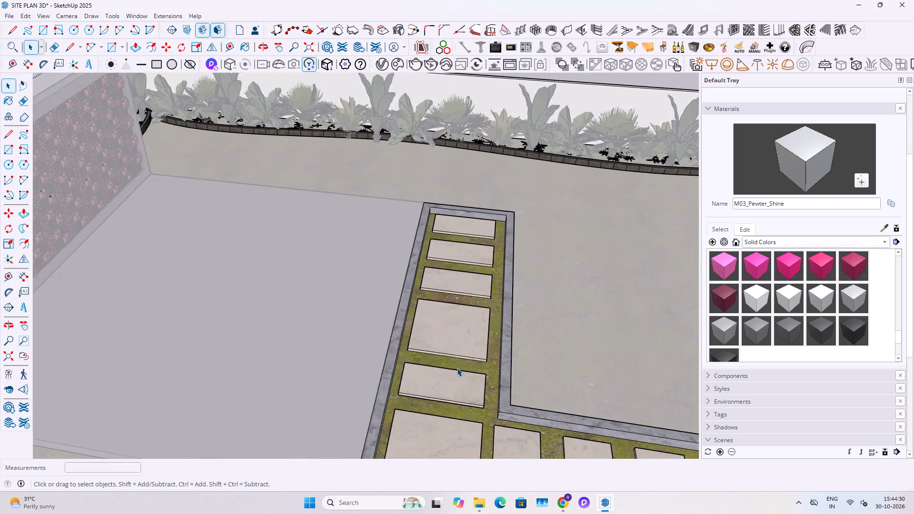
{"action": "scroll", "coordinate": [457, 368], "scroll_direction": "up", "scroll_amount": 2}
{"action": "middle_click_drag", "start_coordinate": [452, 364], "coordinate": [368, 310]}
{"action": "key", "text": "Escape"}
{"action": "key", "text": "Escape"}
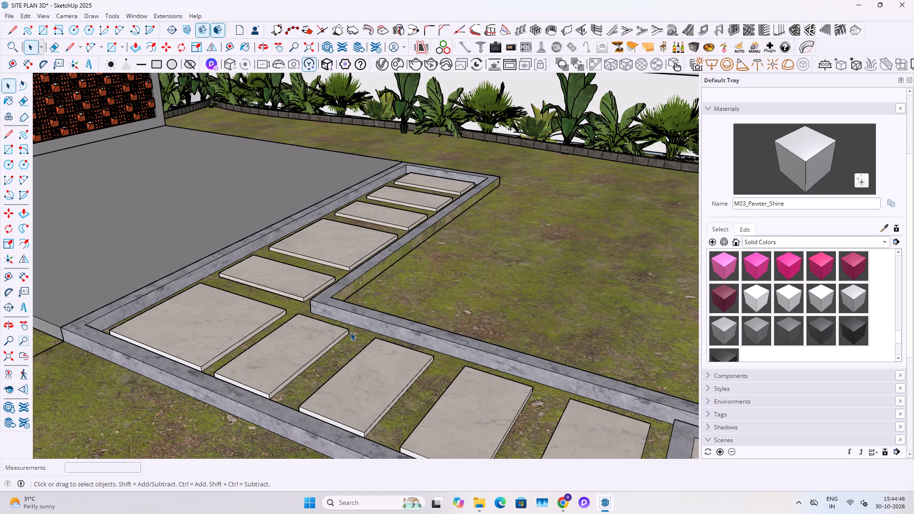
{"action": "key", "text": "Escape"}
Move the plant group beside the boundary wall corner near the feature wall about 1' 1 9/16" inward.
{"action": "scroll", "coordinate": [348, 292], "scroll_direction": "down", "scroll_amount": 14}
{"action": "middle_click_drag", "start_coordinate": [302, 261], "coordinate": [680, 254]}
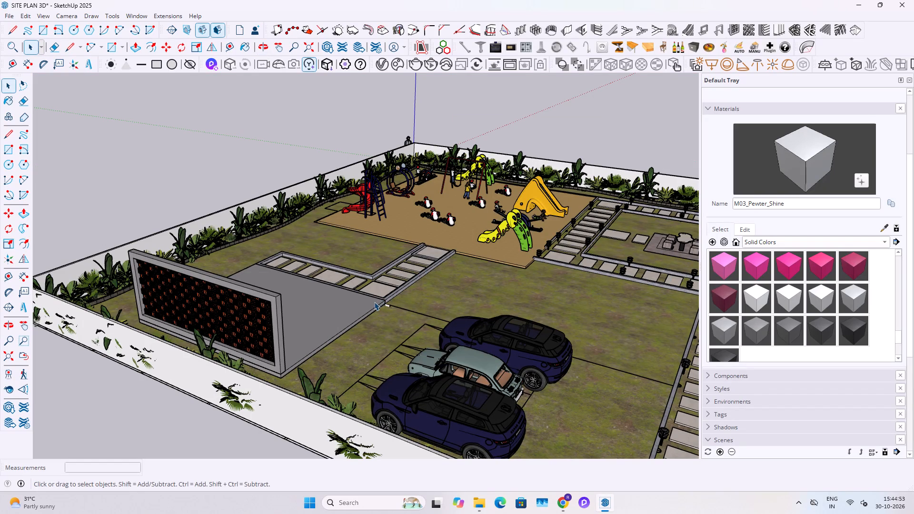
{"action": "middle_click_drag", "start_coordinate": [269, 266], "coordinate": [315, 272]}
{"action": "middle_click_drag", "start_coordinate": [310, 277], "coordinate": [255, 313]}
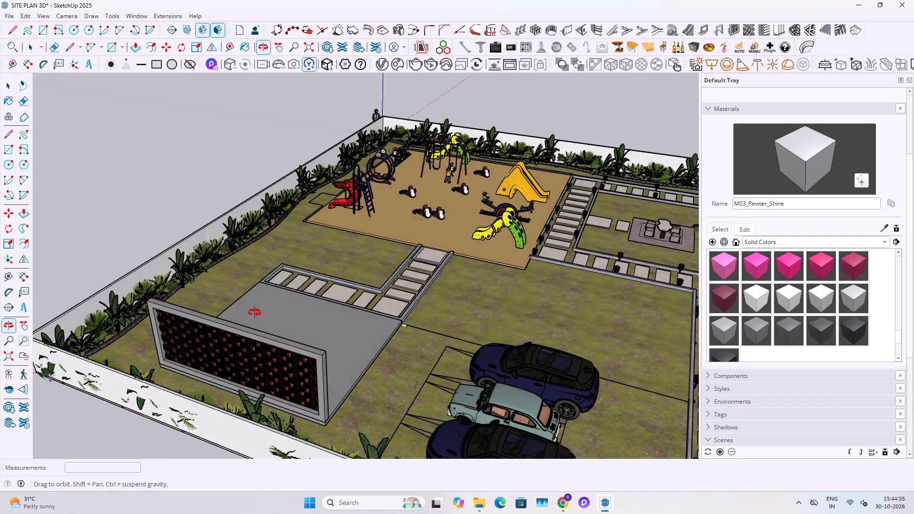
{"action": "middle_click_drag", "start_coordinate": [255, 313], "coordinate": [235, 316]}
{"action": "scroll", "coordinate": [199, 323], "scroll_direction": "up", "scroll_amount": 6}
{"action": "middle_click_drag", "start_coordinate": [119, 405], "coordinate": [593, 369], "text": "shift"}
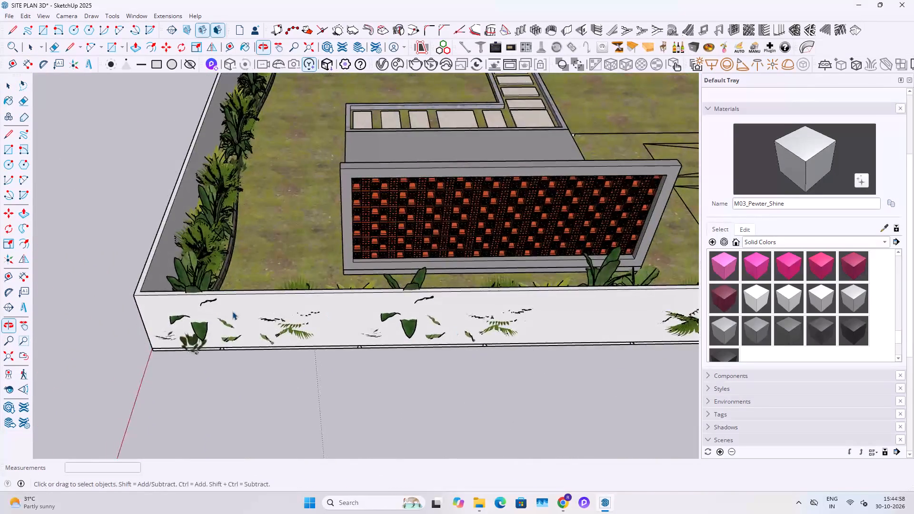
{"action": "middle_click_drag", "start_coordinate": [226, 306], "coordinate": [675, 410]}
{"action": "scroll", "coordinate": [574, 369], "scroll_direction": "up", "scroll_amount": 4}
{"action": "left_click", "coordinate": [499, 353]}
{"action": "scroll", "coordinate": [475, 326], "scroll_direction": "up", "scroll_amount": 4}
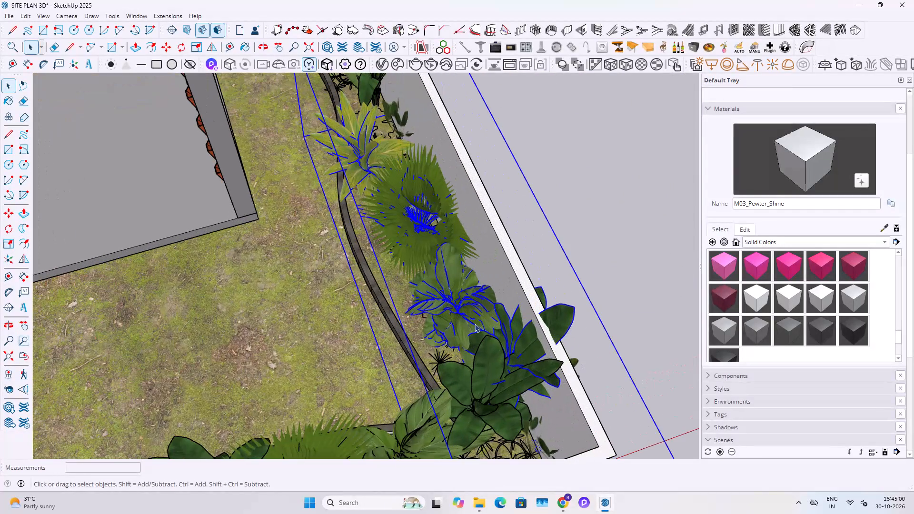
{"action": "key", "text": "m"}
{"action": "left_click", "coordinate": [587, 408]}
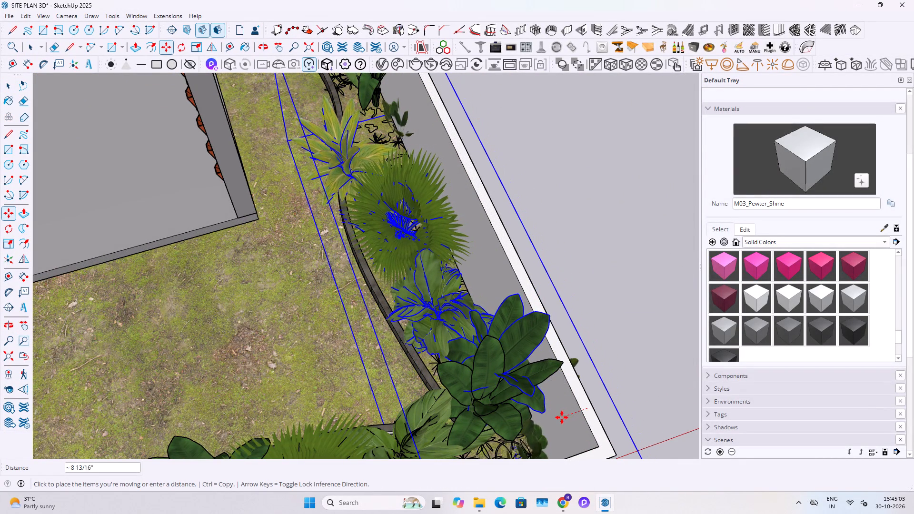
{"action": "left_click", "coordinate": [549, 423]}
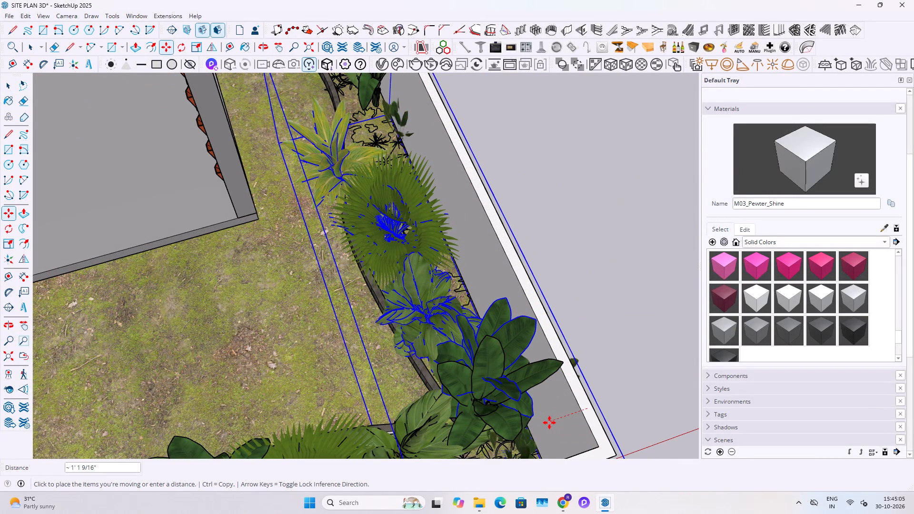
{"action": "key", "text": "space"}
{"action": "key", "text": "space"}
{"action": "left_click", "coordinate": [615, 346]}
Inspect the orange perforated blocks of the feature wall up close, including one opened nested block group.
{"action": "scroll", "coordinate": [571, 370], "scroll_direction": "down", "scroll_amount": 11}
{"action": "middle_click_drag", "start_coordinate": [445, 326], "coordinate": [533, 247]}
{"action": "scroll", "coordinate": [482, 283], "scroll_direction": "up", "scroll_amount": 1}
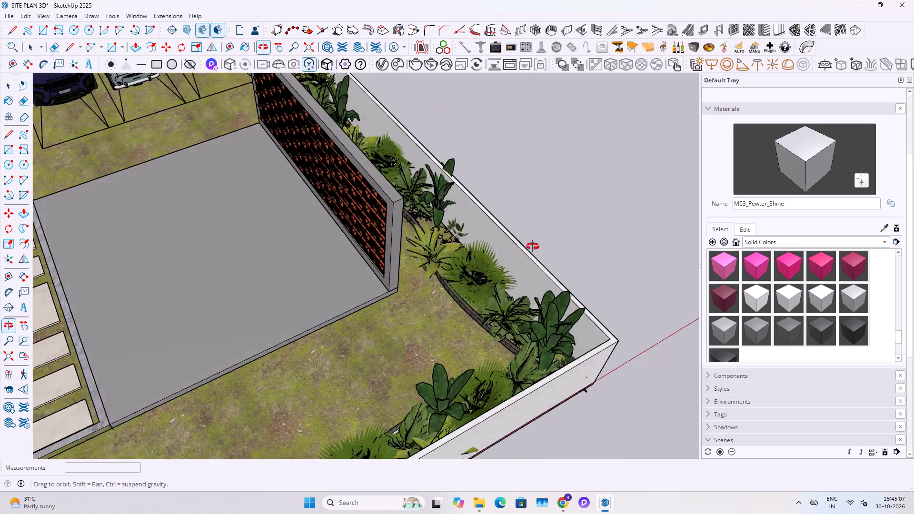
{"action": "middle_click_drag", "start_coordinate": [533, 247], "coordinate": [656, 184]}
{"action": "middle_click_drag", "start_coordinate": [261, 268], "coordinate": [484, 215]}
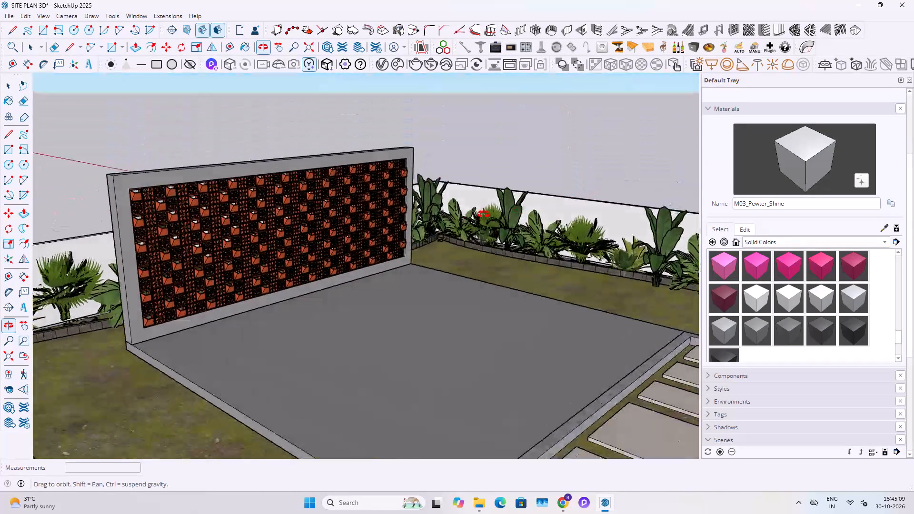
{"action": "middle_click_drag", "start_coordinate": [484, 215], "coordinate": [374, 227]}
{"action": "scroll", "coordinate": [372, 237], "scroll_direction": "up", "scroll_amount": 20}
{"action": "scroll", "coordinate": [372, 237], "scroll_direction": "up", "scroll_amount": 6}
{"action": "triple_click", "coordinate": [392, 278]}
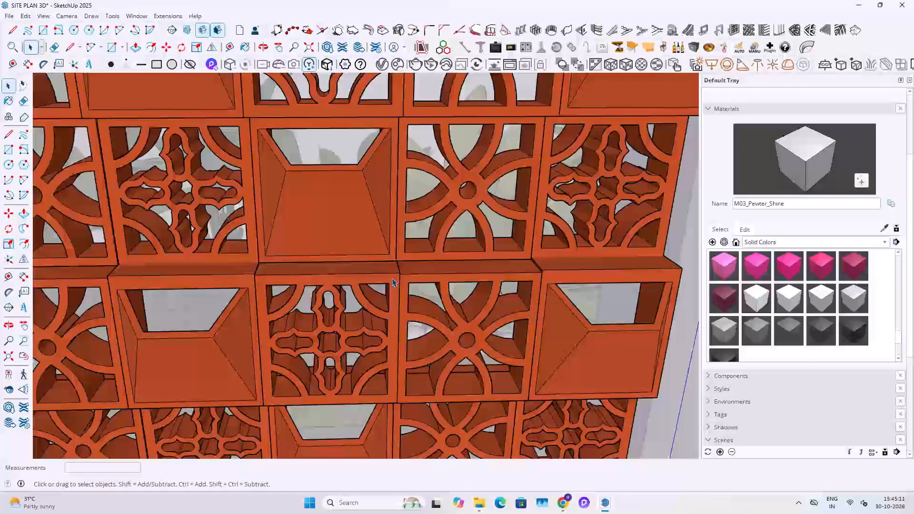
{"action": "double_click", "coordinate": [392, 278]}
{"action": "middle_click_drag", "start_coordinate": [466, 272], "coordinate": [135, 170]}
{"action": "middle_click_drag", "start_coordinate": [357, 292], "coordinate": [311, 293]}
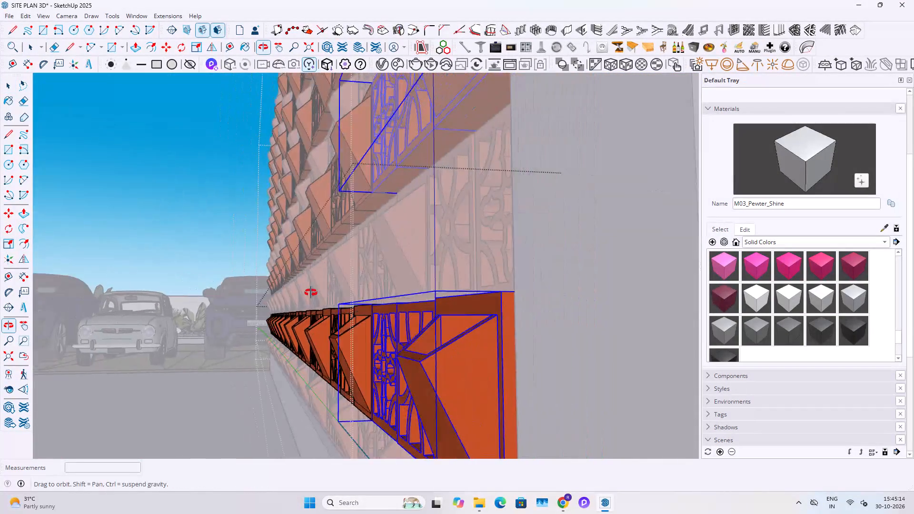
{"action": "middle_click_drag", "start_coordinate": [311, 293], "coordinate": [318, 305]}
{"action": "key", "text": "Escape"}
{"action": "key", "text": "Escape"}
{"action": "key", "text": "Escape"}
{"action": "middle_click_drag", "start_coordinate": [372, 290], "coordinate": [397, 245]}
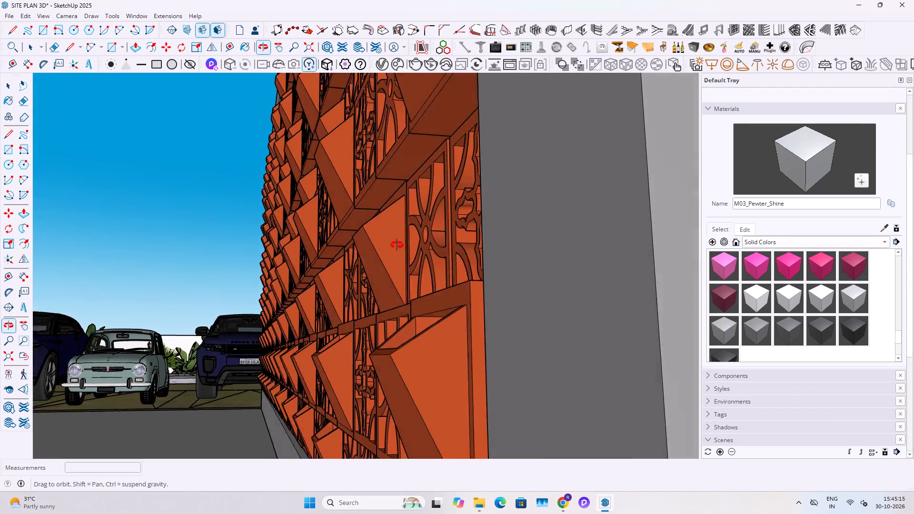
{"action": "middle_click_drag", "start_coordinate": [397, 245], "coordinate": [455, 276]}
{"action": "scroll", "coordinate": [389, 247], "scroll_direction": "down", "scroll_amount": 9}
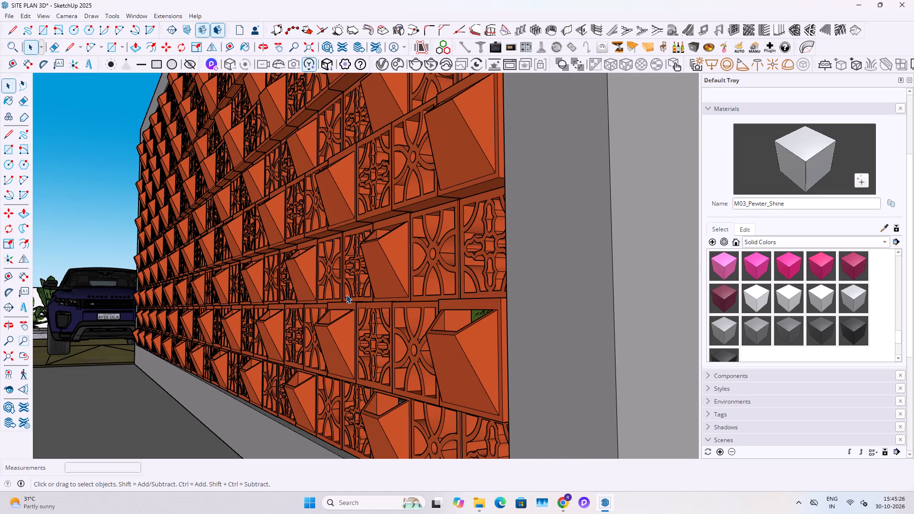
{"action": "key", "text": "Escape"}
{"action": "key", "text": "space"}
{"action": "key", "text": "Escape"}
Review the whole feature wall from the front and its surroundings on the site.
{"action": "scroll", "coordinate": [328, 327], "scroll_direction": "down", "scroll_amount": 11}
{"action": "middle_click_drag", "start_coordinate": [226, 304], "coordinate": [489, 322]}
{"action": "scroll", "coordinate": [457, 316], "scroll_direction": "down", "scroll_amount": 6}
{"action": "middle_click_drag", "start_coordinate": [511, 310], "coordinate": [378, 260]}
{"action": "scroll", "coordinate": [382, 255], "scroll_direction": "down", "scroll_amount": 5, "text": "shift"}
{"action": "middle_click_drag", "start_coordinate": [414, 269], "coordinate": [417, 269], "text": "shift"}
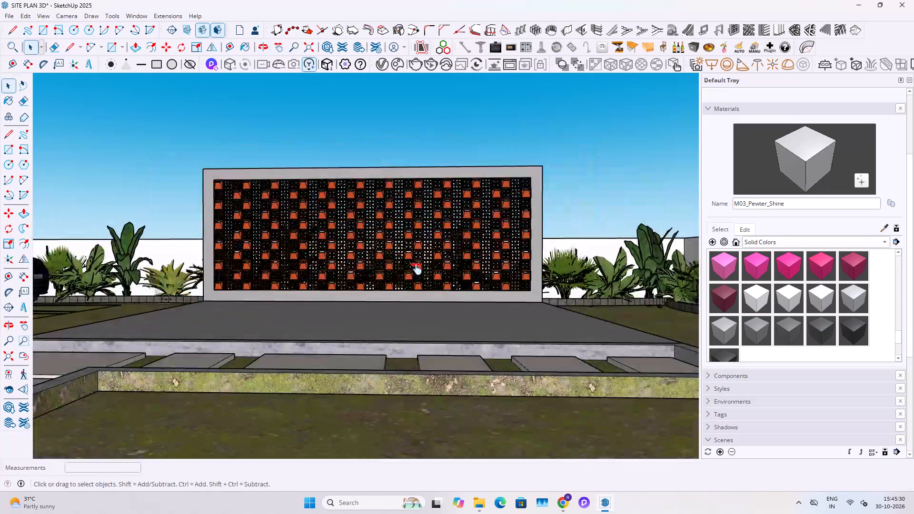
{"action": "middle_click_drag", "start_coordinate": [417, 269], "coordinate": [455, 376], "text": "shift"}
{"action": "scroll", "coordinate": [451, 359], "scroll_direction": "up", "scroll_amount": 1, "text": "shift"}
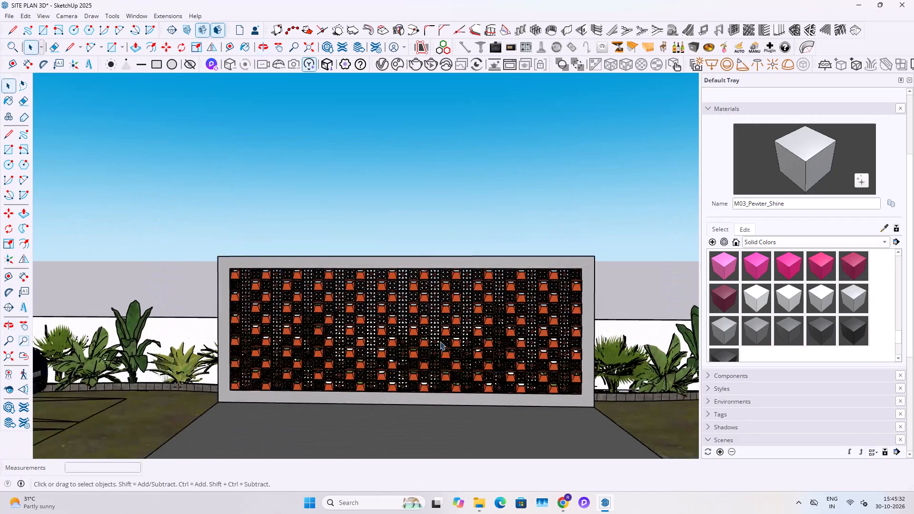
{"action": "scroll", "coordinate": [440, 340], "scroll_direction": "down", "scroll_amount": 6}
{"action": "middle_click_drag", "start_coordinate": [414, 319], "coordinate": [461, 303]}
{"action": "scroll", "coordinate": [410, 313], "scroll_direction": "down", "scroll_amount": 6}
{"action": "middle_click_drag", "start_coordinate": [305, 335], "coordinate": [503, 342]}
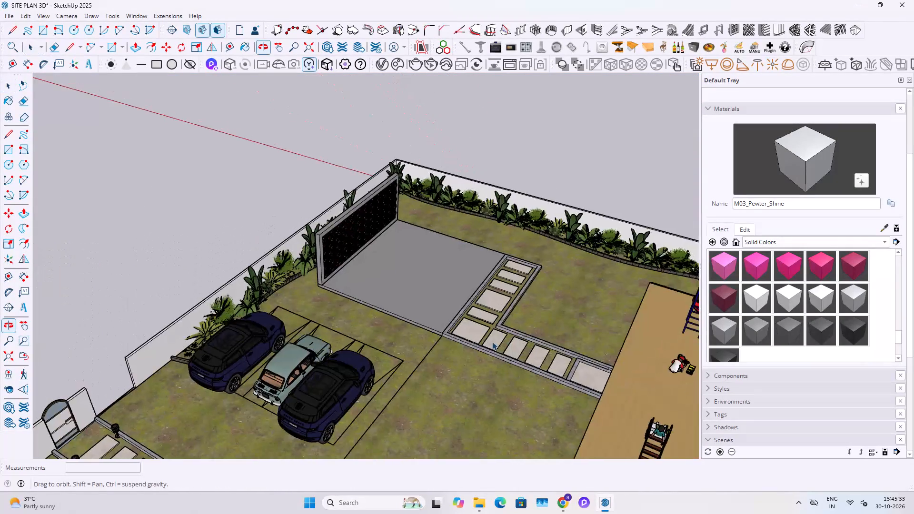
Examine the parked cars and the tyre geometry inside the nested groups of the dark blue SUV beside the small car.
{"action": "scroll", "coordinate": [359, 375], "scroll_direction": "up", "scroll_amount": 11}
{"action": "middle_click_drag", "start_coordinate": [258, 390], "coordinate": [383, 302]}
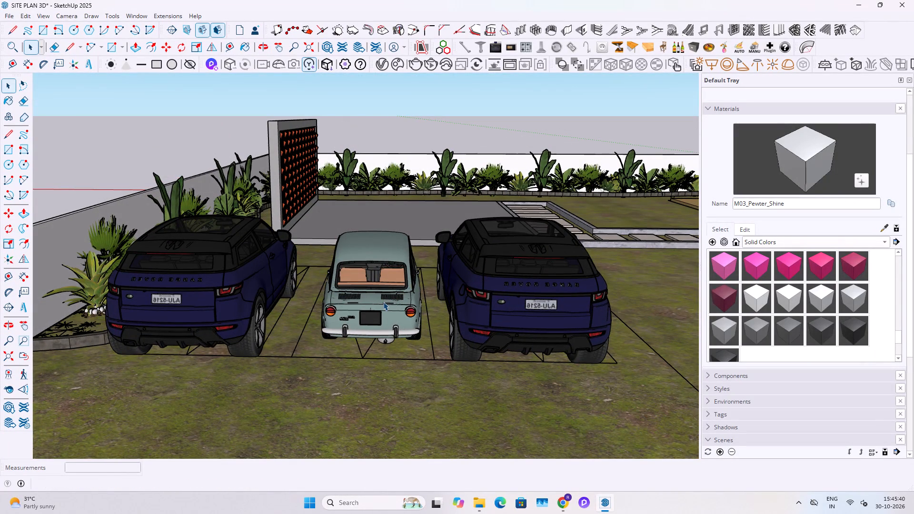
{"action": "key", "text": "space"}
{"action": "scroll", "coordinate": [521, 385], "scroll_direction": "up", "scroll_amount": 5}
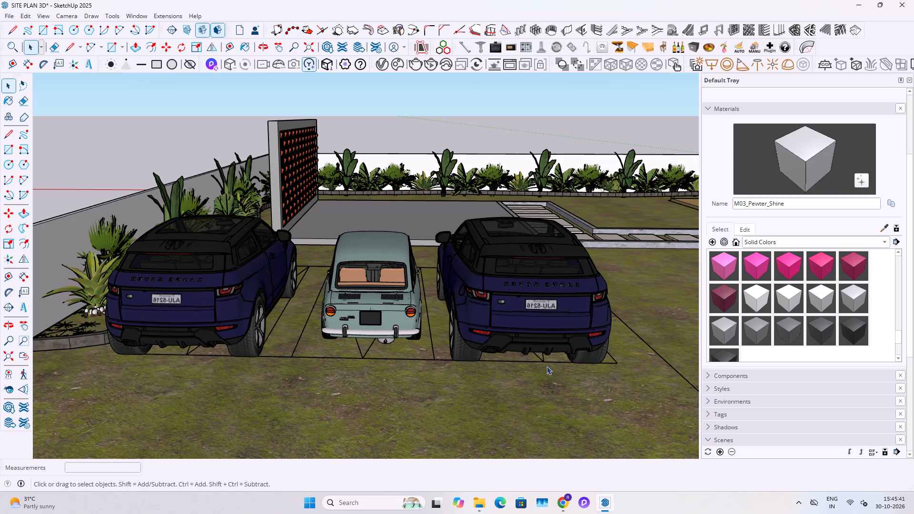
{"action": "scroll", "coordinate": [546, 366], "scroll_direction": "up", "scroll_amount": 11}
{"action": "double_click", "coordinate": [403, 323]}
{"action": "triple_click", "coordinate": [403, 323]}
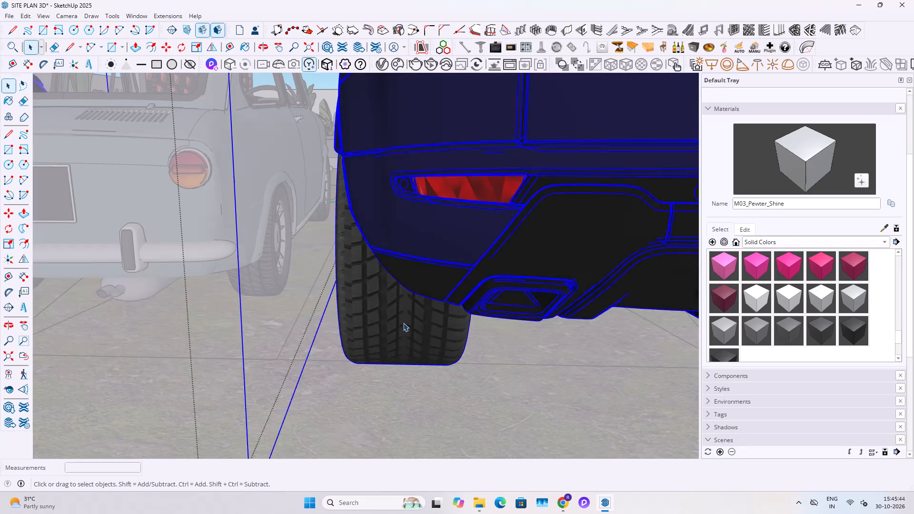
{"action": "triple_click", "coordinate": [403, 323]}
{"action": "triple_click", "coordinate": [403, 323]}
{"action": "triple_click", "coordinate": [403, 323]}
{"action": "left_click", "coordinate": [403, 323]}
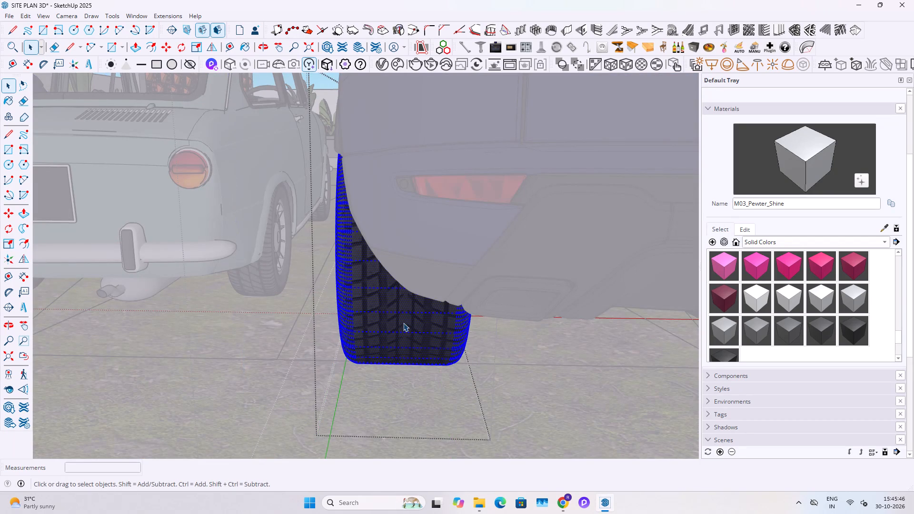
{"action": "double_click", "coordinate": [358, 336]}
{"action": "scroll", "coordinate": [358, 336], "scroll_direction": "up", "scroll_amount": 1}
{"action": "middle_click_drag", "start_coordinate": [366, 332], "coordinate": [526, 307]}
{"action": "scroll", "coordinate": [441, 310], "scroll_direction": "up", "scroll_amount": 4}
{"action": "triple_click", "coordinate": [388, 278]}
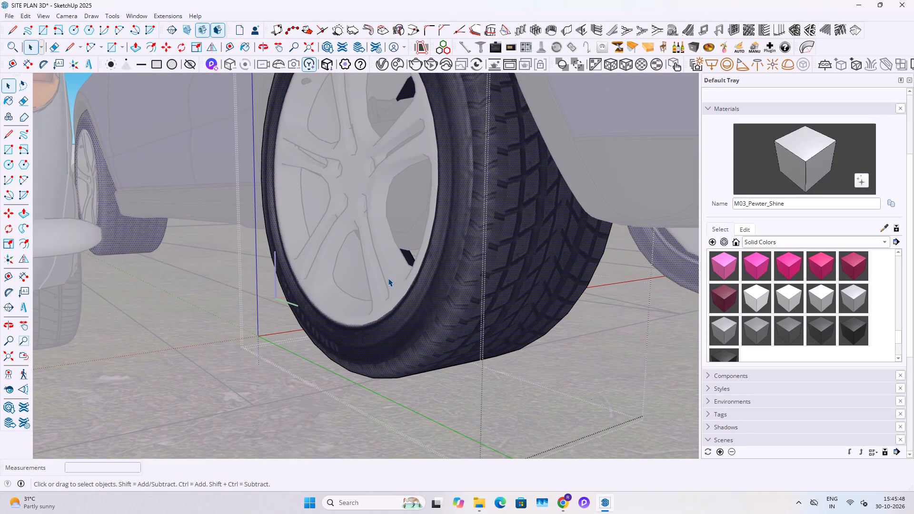
{"action": "triple_click", "coordinate": [388, 278]}
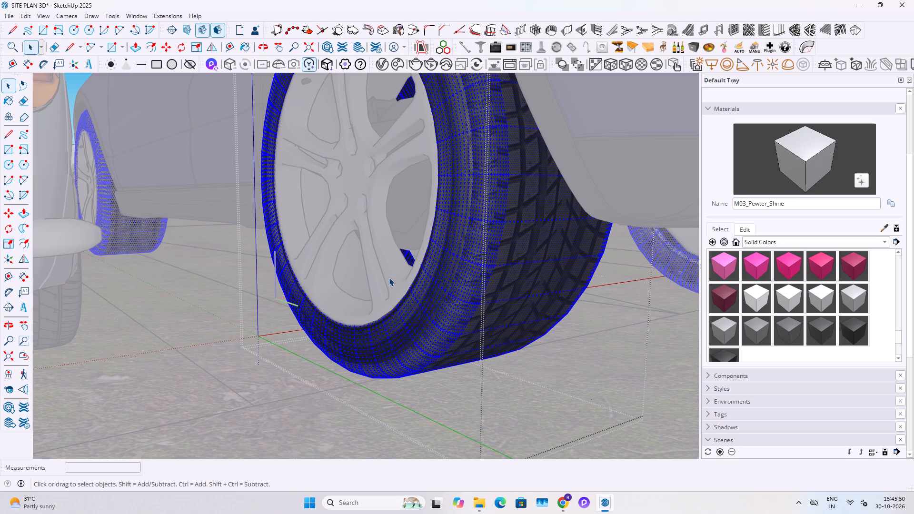
{"action": "key", "text": "Escape"}
{"action": "key", "text": "Escape"}
{"action": "key", "text": "Escape"}
{"action": "key", "text": "Escape"}
{"action": "key", "text": "Escape"}
{"action": "key", "text": "Escape"}
{"action": "key", "text": "Escape"}
{"action": "key", "text": "Escape"}
{"action": "key", "text": "Escape"}
{"action": "key", "text": "Escape"}
{"action": "key", "text": "Escape"}
{"action": "key", "text": "Escape"}
{"action": "key", "text": "Escape"}
{"action": "key", "text": "Escape"}
{"action": "key", "text": "Escape"}
{"action": "key", "text": "Escape"}
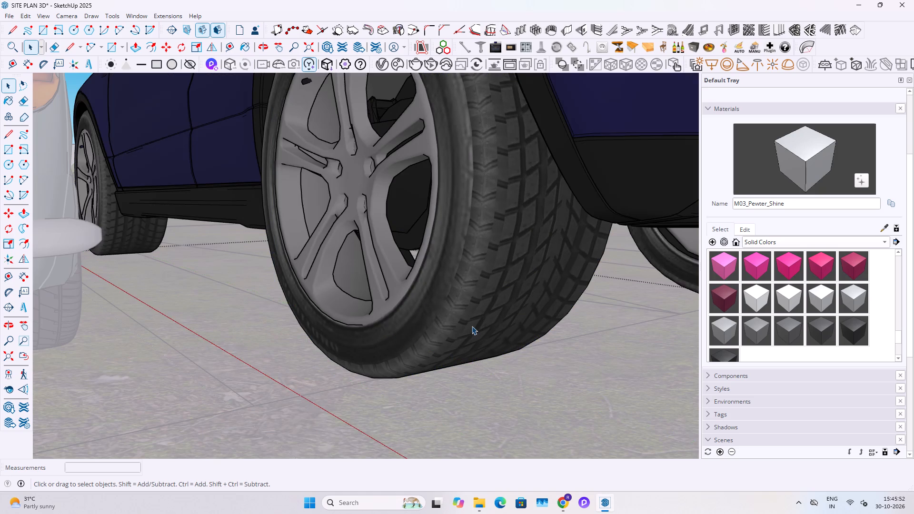
Examine the tyre geometry inside the dark blue SUV's nested groups, including its connected faces and edges.
{"action": "key", "text": "Escape"}
{"action": "triple_click", "coordinate": [472, 326]}
{"action": "triple_click", "coordinate": [472, 326]}
{"action": "triple_click", "coordinate": [472, 326]}
{"action": "triple_click", "coordinate": [472, 326]}
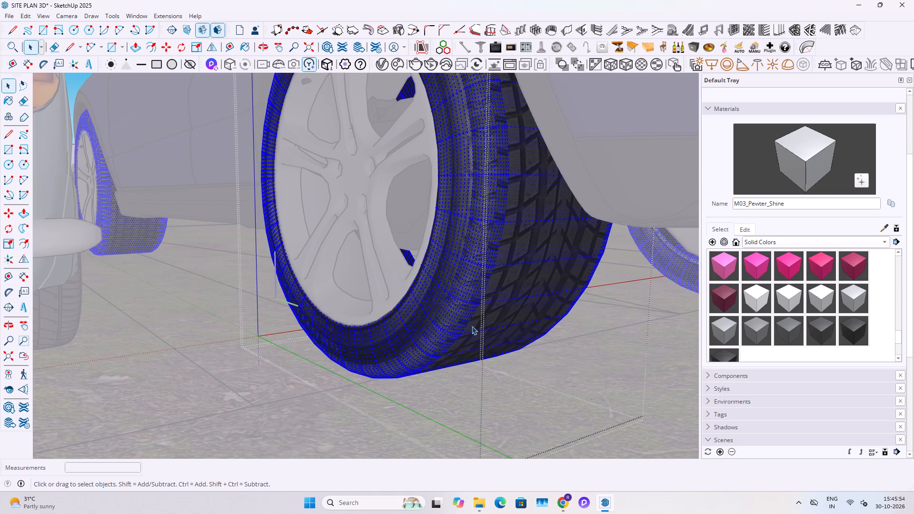
{"action": "triple_click", "coordinate": [472, 326]}
{"action": "triple_click", "coordinate": [471, 326]}
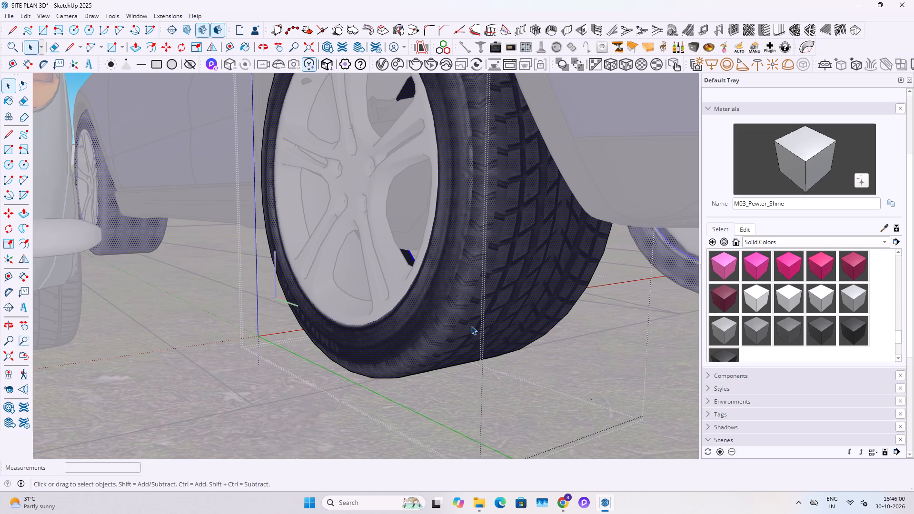
{"action": "key", "text": "Escape"}
{"action": "key", "text": "Escape"}
{"action": "key", "text": "Escape"}
{"action": "scroll", "coordinate": [463, 337], "scroll_direction": "up", "scroll_amount": 1}
{"action": "scroll", "coordinate": [463, 346], "scroll_direction": "down", "scroll_amount": 20}
{"action": "scroll", "coordinate": [463, 346], "scroll_direction": "down", "scroll_amount": 17}
{"action": "key", "text": "Escape"}
{"action": "key", "text": "Escape"}
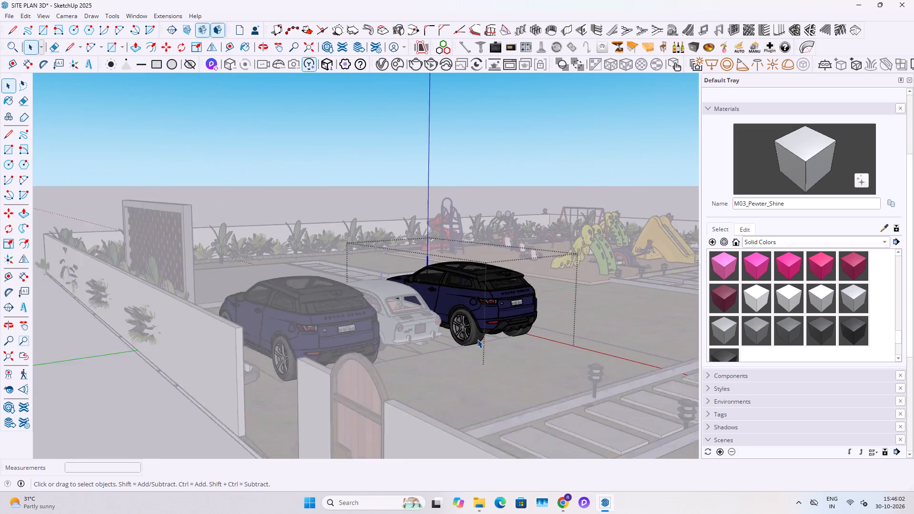
{"action": "key", "text": "Escape"}
{"action": "key", "text": "Escape"}
{"action": "key", "text": "Escape"}
{"action": "key", "text": "Escape"}
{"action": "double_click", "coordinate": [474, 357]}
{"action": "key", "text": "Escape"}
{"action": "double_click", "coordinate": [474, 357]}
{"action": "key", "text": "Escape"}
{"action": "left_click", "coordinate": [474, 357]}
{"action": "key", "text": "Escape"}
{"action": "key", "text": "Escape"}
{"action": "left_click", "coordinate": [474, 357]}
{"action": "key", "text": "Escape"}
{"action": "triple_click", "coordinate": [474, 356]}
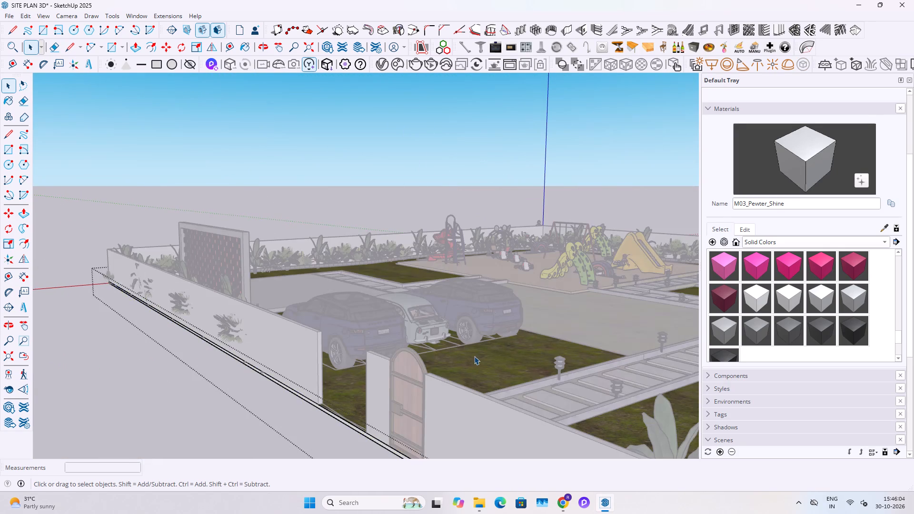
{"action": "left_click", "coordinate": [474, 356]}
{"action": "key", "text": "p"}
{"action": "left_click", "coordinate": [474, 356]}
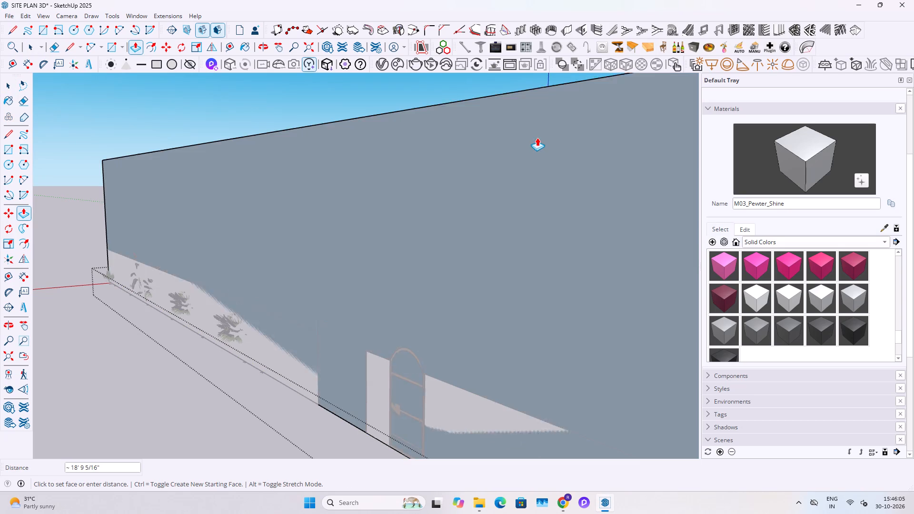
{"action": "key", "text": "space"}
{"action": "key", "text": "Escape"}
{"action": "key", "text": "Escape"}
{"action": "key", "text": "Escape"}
Delete the connected strip-shaped faces and edges inside the recess on the underside of the site base.
{"action": "middle_click_drag", "start_coordinate": [153, 256], "coordinate": [243, 259]}
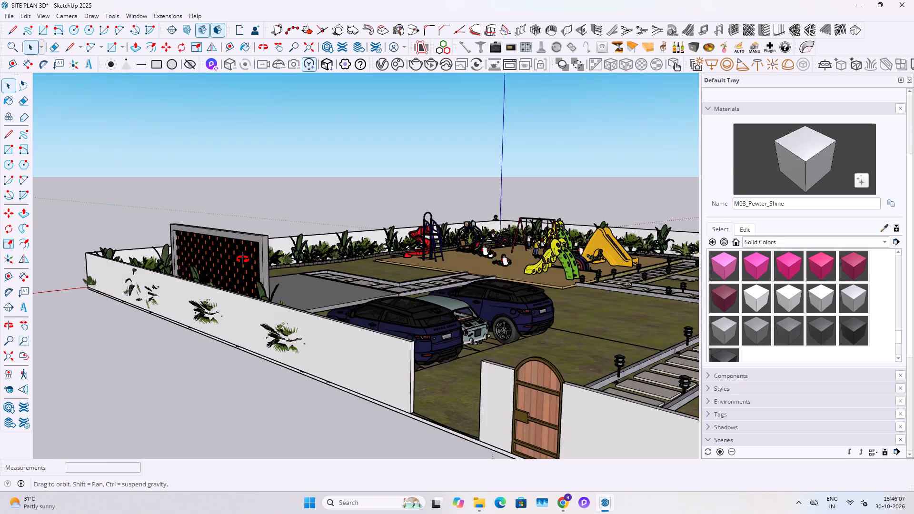
{"action": "middle_click_drag", "start_coordinate": [243, 259], "coordinate": [913, 20]}
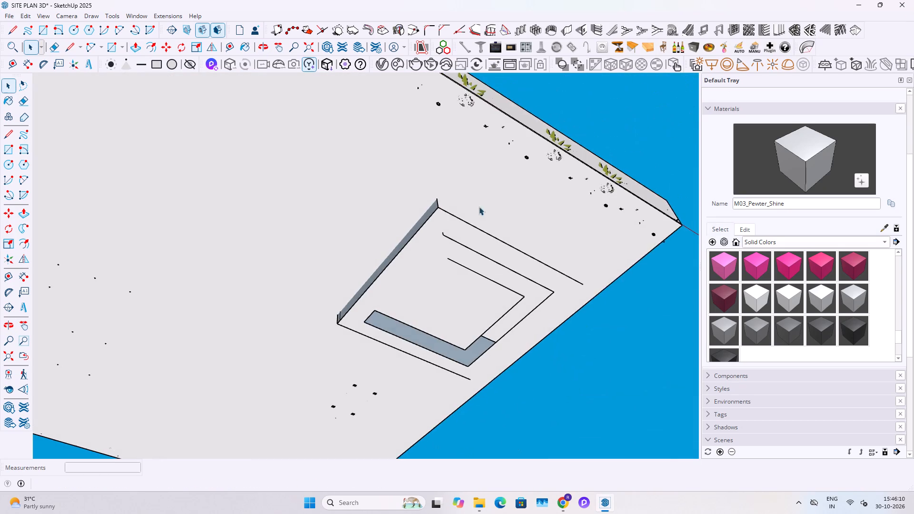
{"action": "scroll", "coordinate": [310, 258], "scroll_direction": "up", "scroll_amount": 9}
{"action": "triple_click", "coordinate": [422, 413]}
{"action": "triple_click", "coordinate": [422, 413]}
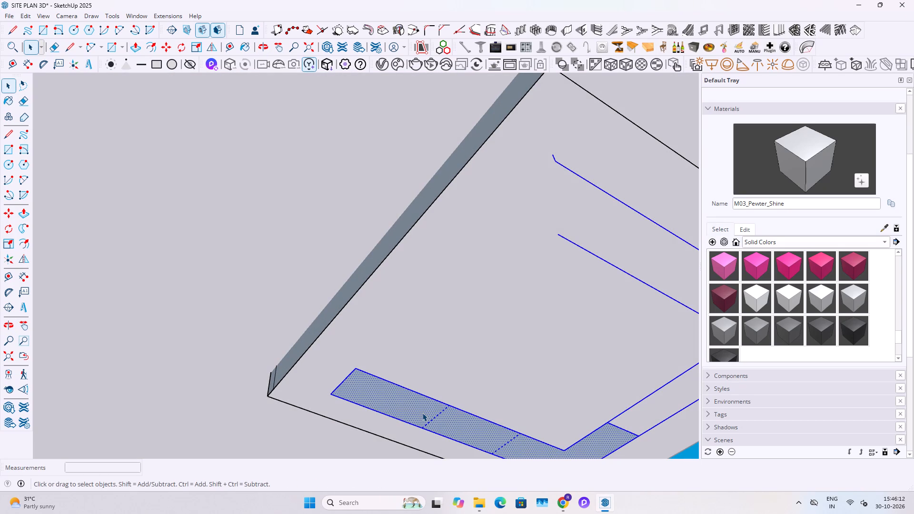
{"action": "triple_click", "coordinate": [422, 413]}
{"action": "triple_click", "coordinate": [422, 413]}
{"action": "key", "text": "Delete"}
{"action": "middle_click_drag", "start_coordinate": [539, 316], "coordinate": [186, 511]}
{"action": "middle_click_drag", "start_coordinate": [290, 350], "coordinate": [306, 375]}
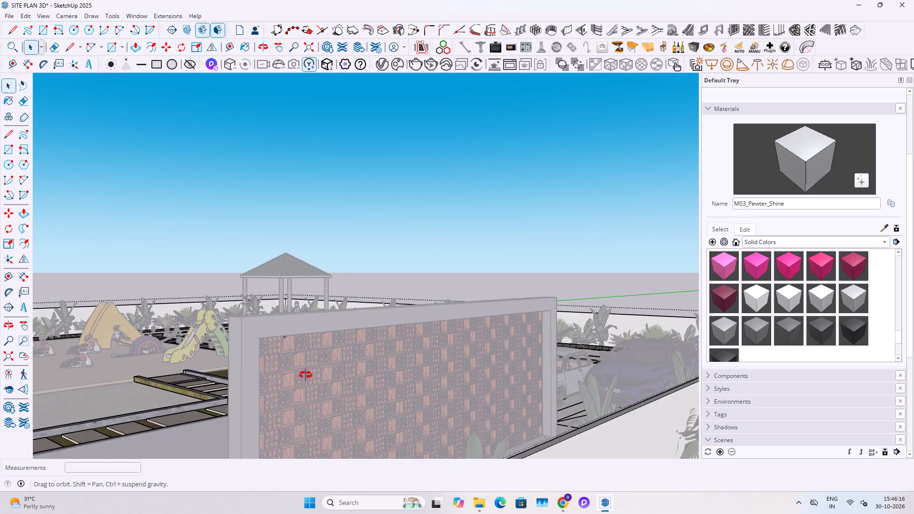
{"action": "middle_click_drag", "start_coordinate": [306, 375], "coordinate": [350, 420]}
{"action": "key", "text": "Escape"}
{"action": "key", "text": "Escape"}
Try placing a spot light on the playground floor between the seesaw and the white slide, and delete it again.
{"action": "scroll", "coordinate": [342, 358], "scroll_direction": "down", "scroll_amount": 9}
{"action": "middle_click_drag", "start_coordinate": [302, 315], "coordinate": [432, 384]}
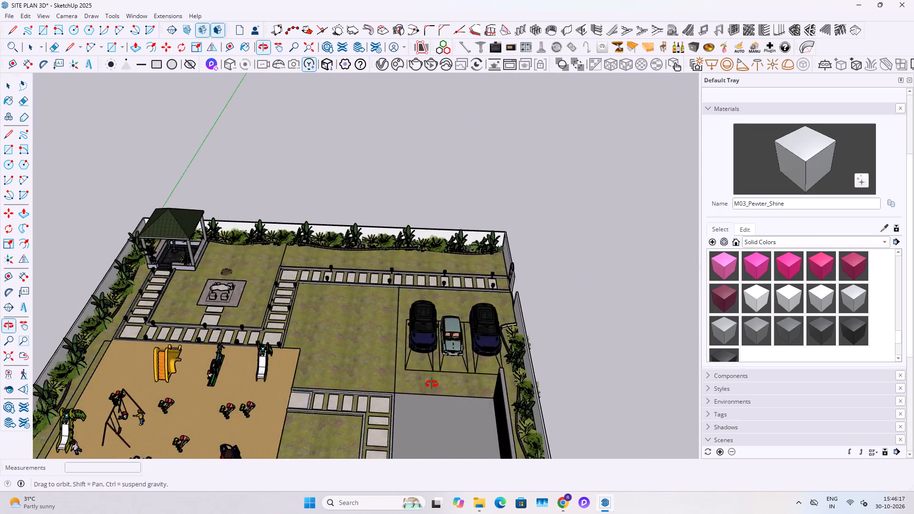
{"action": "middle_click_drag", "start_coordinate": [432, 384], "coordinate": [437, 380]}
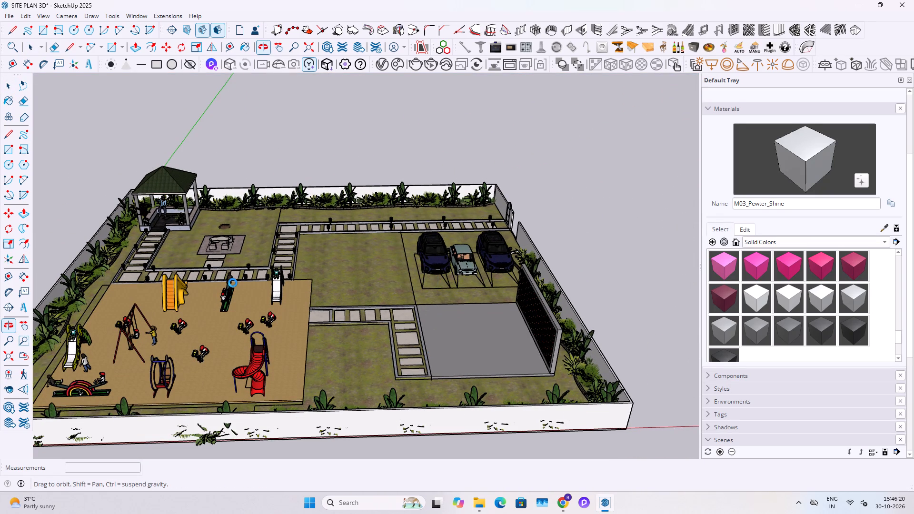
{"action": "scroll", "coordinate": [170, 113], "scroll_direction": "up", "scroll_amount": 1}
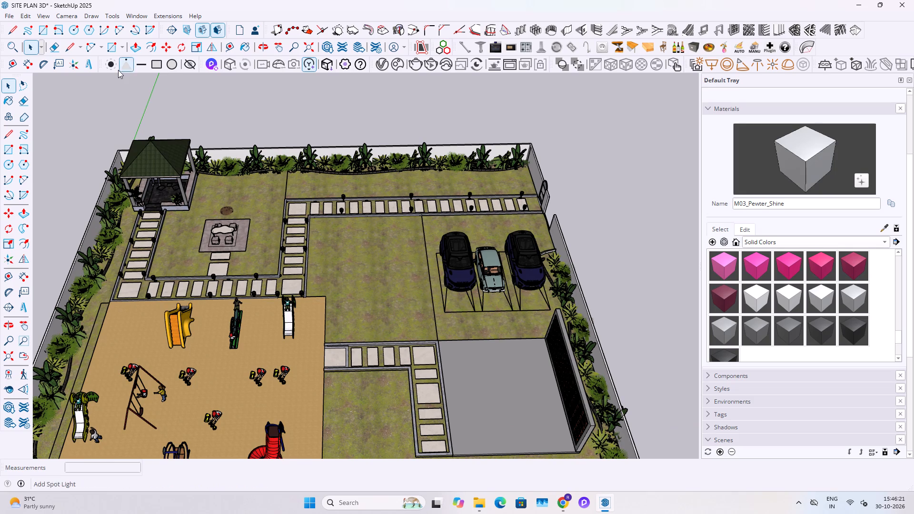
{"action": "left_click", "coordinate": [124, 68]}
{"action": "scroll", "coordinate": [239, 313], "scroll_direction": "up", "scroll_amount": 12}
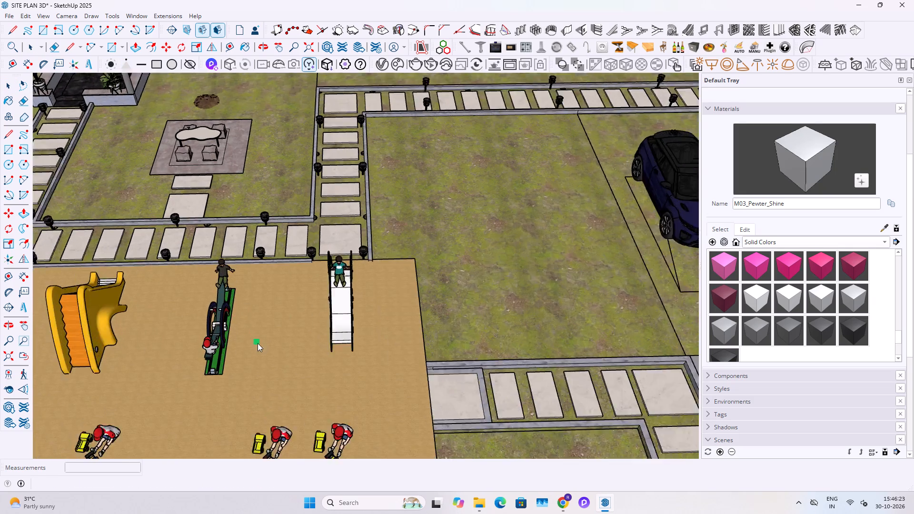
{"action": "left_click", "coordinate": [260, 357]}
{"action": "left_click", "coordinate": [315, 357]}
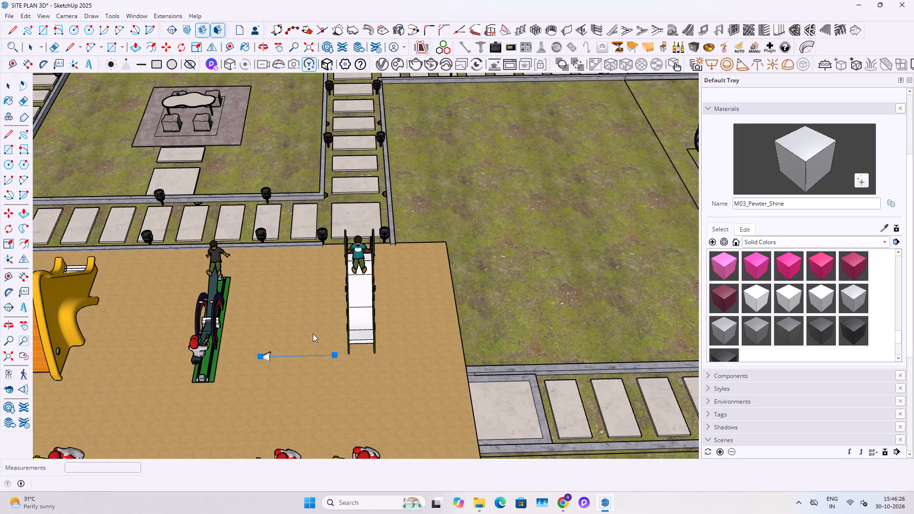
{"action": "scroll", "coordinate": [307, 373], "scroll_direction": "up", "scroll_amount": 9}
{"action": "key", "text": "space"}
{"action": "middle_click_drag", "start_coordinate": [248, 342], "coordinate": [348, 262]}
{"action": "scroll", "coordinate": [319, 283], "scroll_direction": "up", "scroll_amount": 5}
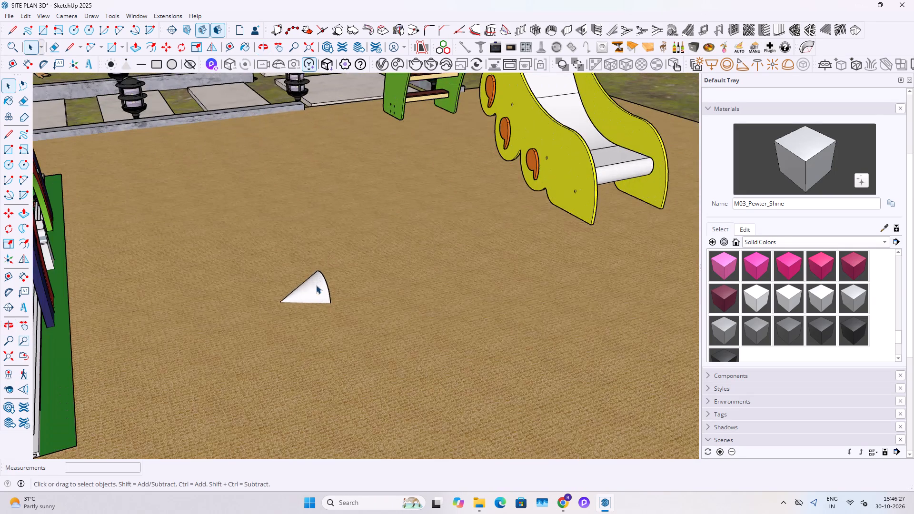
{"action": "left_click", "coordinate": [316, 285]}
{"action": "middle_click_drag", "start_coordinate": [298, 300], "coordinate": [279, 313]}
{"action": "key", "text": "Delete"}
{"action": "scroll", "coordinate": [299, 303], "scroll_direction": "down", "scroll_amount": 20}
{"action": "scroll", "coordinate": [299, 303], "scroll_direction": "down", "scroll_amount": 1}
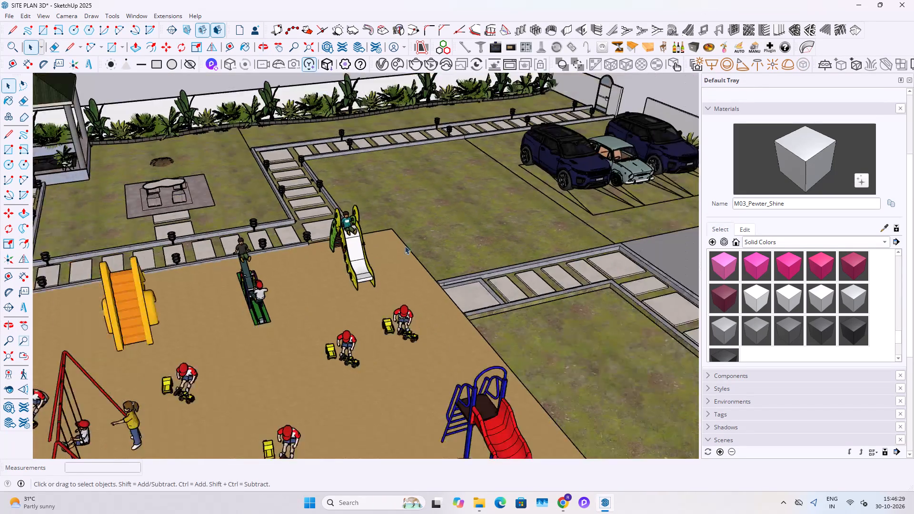
Export a view of the whole site from above as a JPEG image over the existing Untitled 1 in the Downloads folder.
{"action": "middle_click_drag", "start_coordinate": [469, 203], "coordinate": [394, 309]}
{"action": "scroll", "coordinate": [406, 297], "scroll_direction": "down", "scroll_amount": 12}
{"action": "middle_click_drag", "start_coordinate": [401, 307], "coordinate": [407, 365]}
{"action": "scroll", "coordinate": [407, 365], "scroll_direction": "up", "scroll_amount": 5}
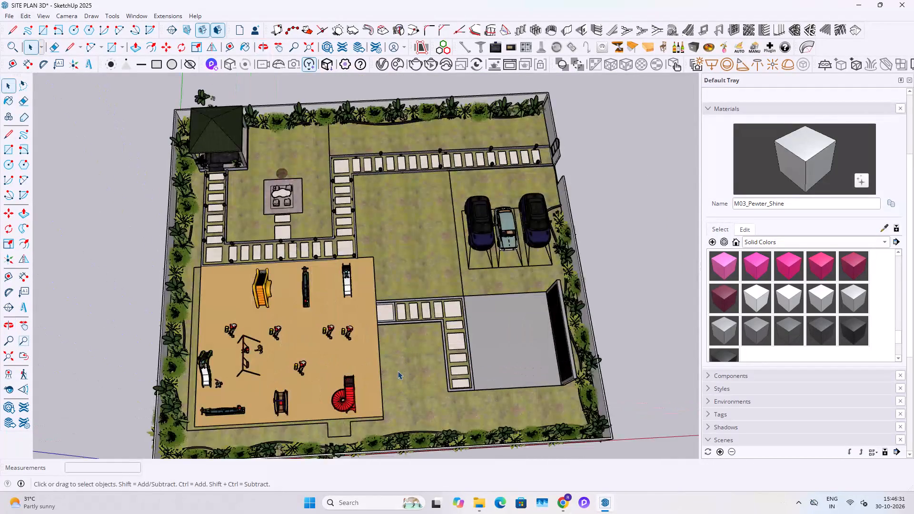
{"action": "scroll", "coordinate": [396, 370], "scroll_direction": "up", "scroll_amount": 3}
{"action": "middle_click_drag", "start_coordinate": [503, 322], "coordinate": [470, 336]}
{"action": "scroll", "coordinate": [484, 336], "scroll_direction": "down", "scroll_amount": 4}
{"action": "scroll", "coordinate": [485, 371], "scroll_direction": "up", "scroll_amount": 1}
{"action": "middle_click_drag", "start_coordinate": [485, 371], "coordinate": [500, 395]}
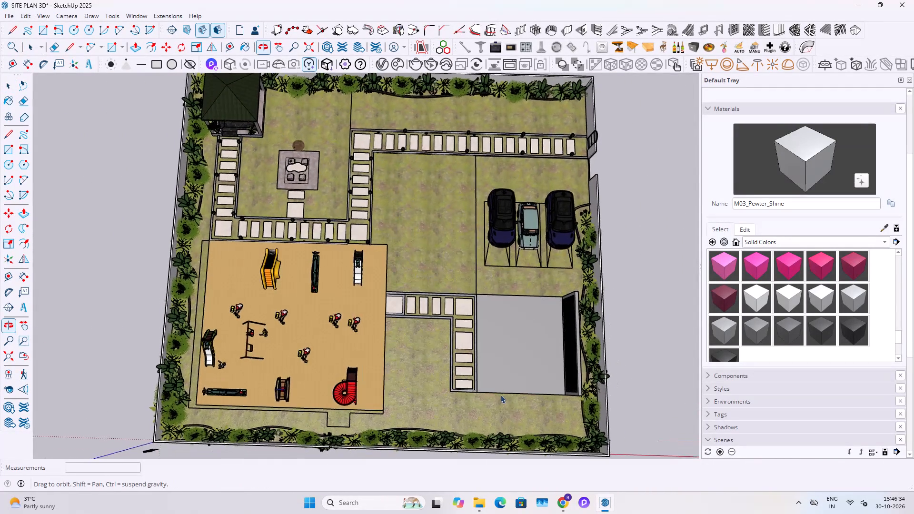
{"action": "middle_click_drag", "start_coordinate": [500, 395], "coordinate": [500, 396]}
{"action": "scroll", "coordinate": [498, 389], "scroll_direction": "down", "scroll_amount": 2}
{"action": "middle_click_drag", "start_coordinate": [486, 389], "coordinate": [490, 413]}
{"action": "scroll", "coordinate": [488, 411], "scroll_direction": "up", "scroll_amount": 2}
{"action": "middle_click_drag", "start_coordinate": [491, 405], "coordinate": [496, 416], "text": "shift"}
{"action": "scroll", "coordinate": [497, 412], "scroll_direction": "down", "scroll_amount": 1}
{"action": "middle_click_drag", "start_coordinate": [498, 406], "coordinate": [498, 397], "text": "shift"}
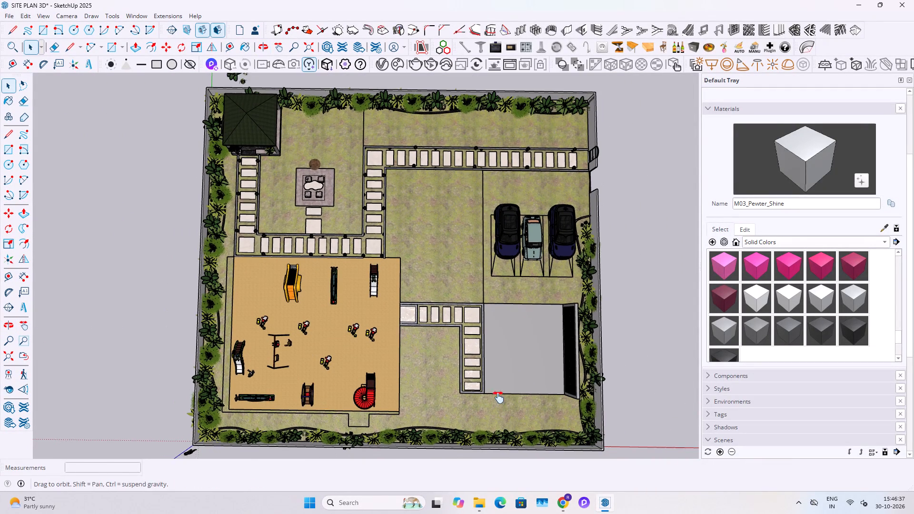
{"action": "middle_click_drag", "start_coordinate": [498, 397], "coordinate": [498, 395], "text": "shift"}
{"action": "scroll", "coordinate": [498, 394], "scroll_direction": "up", "scroll_amount": 1, "text": "shift"}
{"action": "middle_click_drag", "start_coordinate": [498, 394], "coordinate": [501, 415], "text": "shift"}
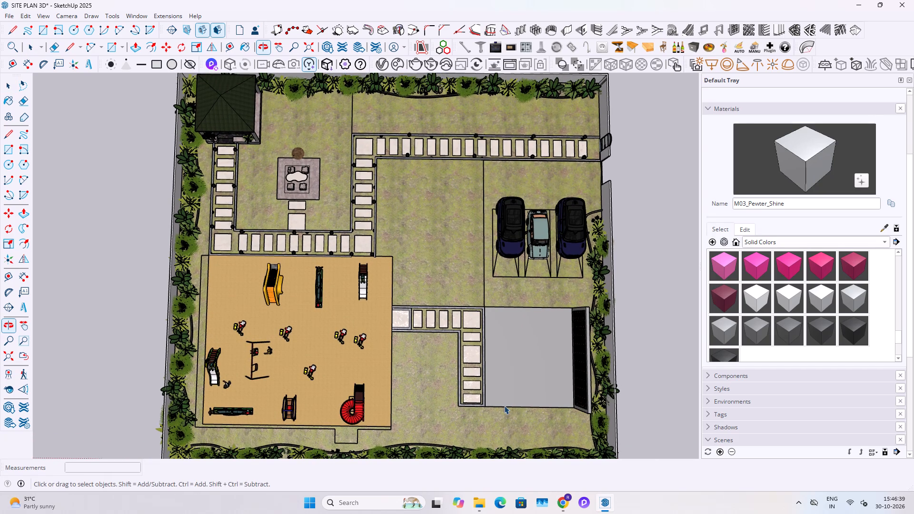
{"action": "middle_click", "coordinate": [507, 404]}
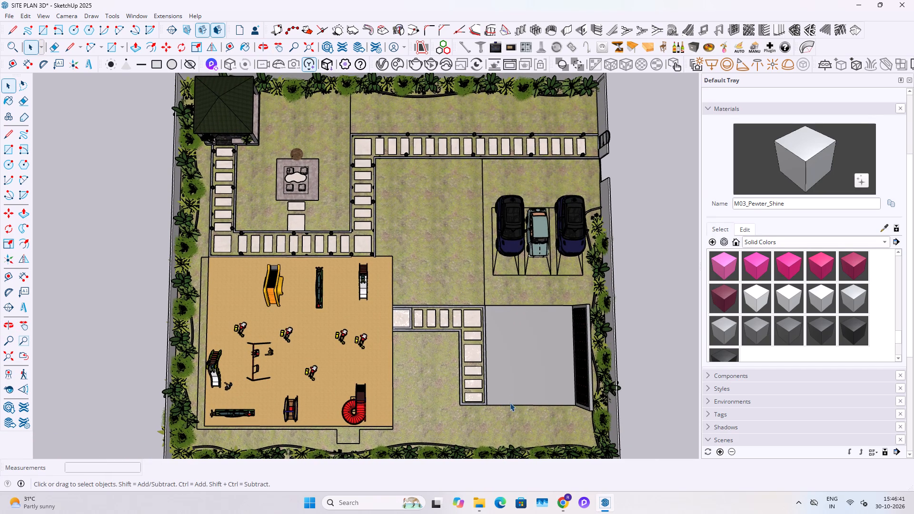
{"action": "left_click", "coordinate": [8, 15]}
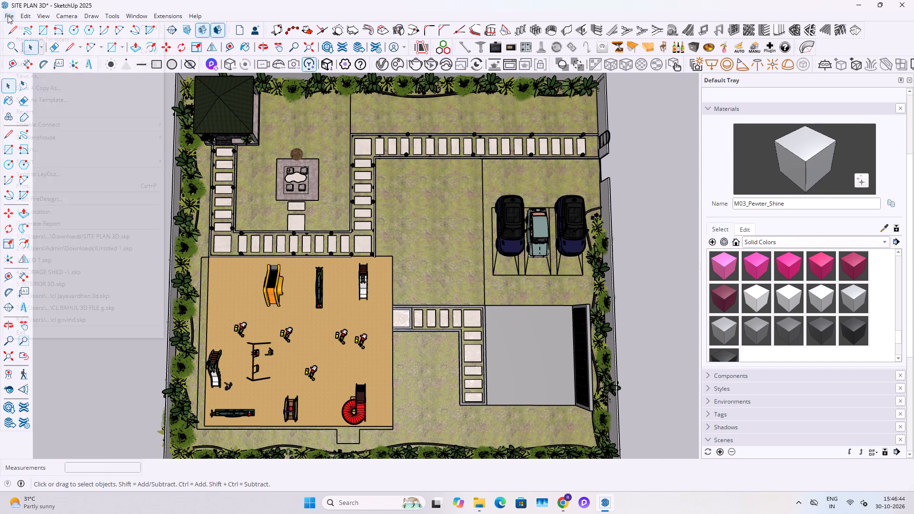
{"action": "left_click", "coordinate": [51, 164]}
{"action": "left_click", "coordinate": [170, 176]}
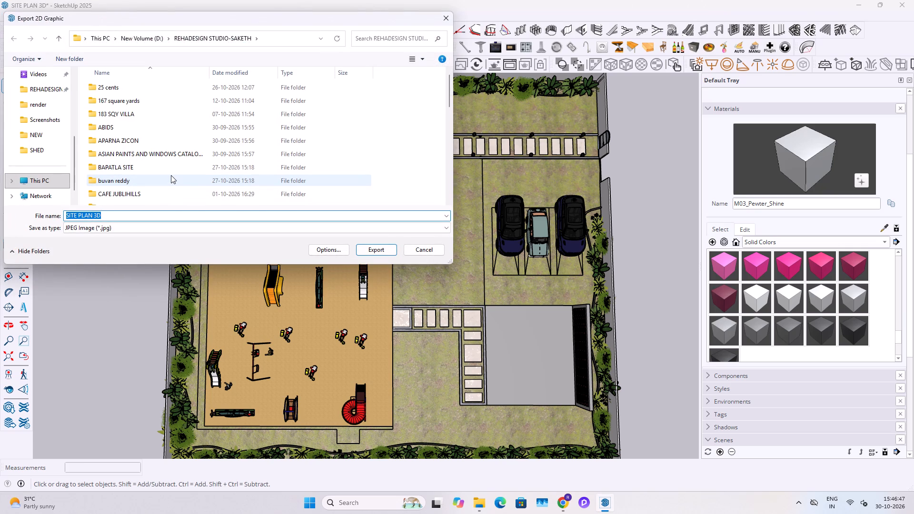
{"action": "scroll", "coordinate": [147, 148], "scroll_direction": "down", "scroll_amount": 5}
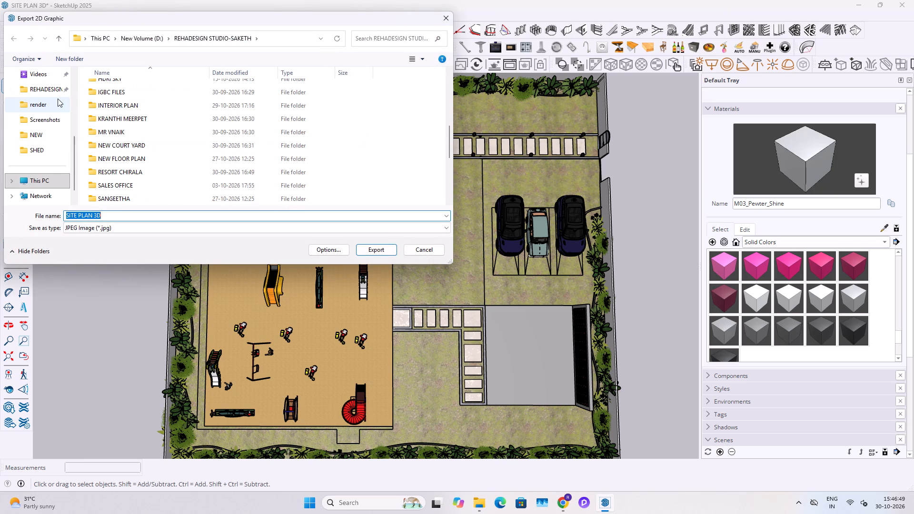
{"action": "scroll", "coordinate": [36, 117], "scroll_direction": "up", "scroll_amount": 5}
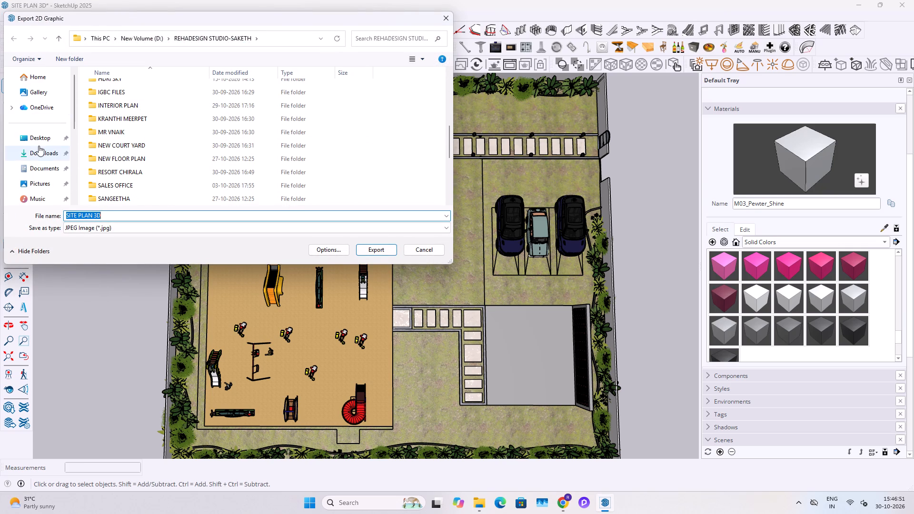
{"action": "left_click", "coordinate": [39, 146]}
{"action": "left_click", "coordinate": [111, 97]}
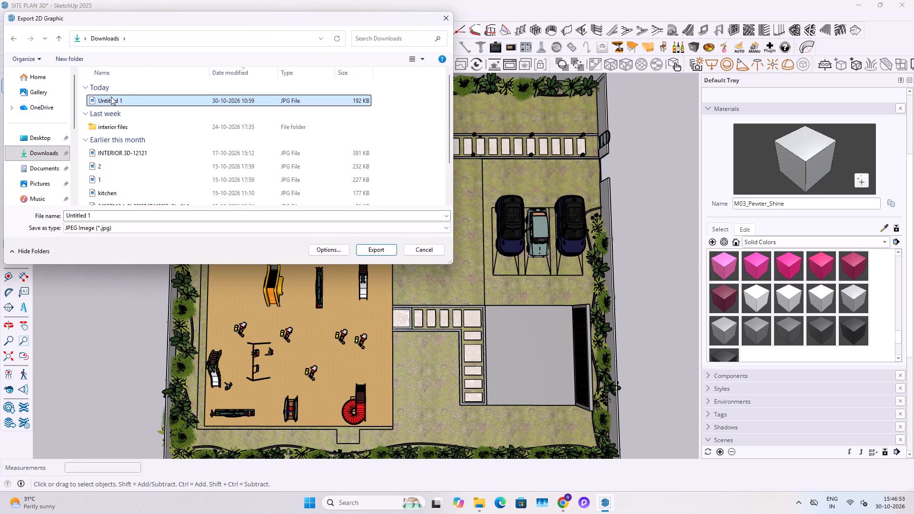
{"action": "left_click", "coordinate": [378, 249]}
{"action": "left_click", "coordinate": [472, 252]}
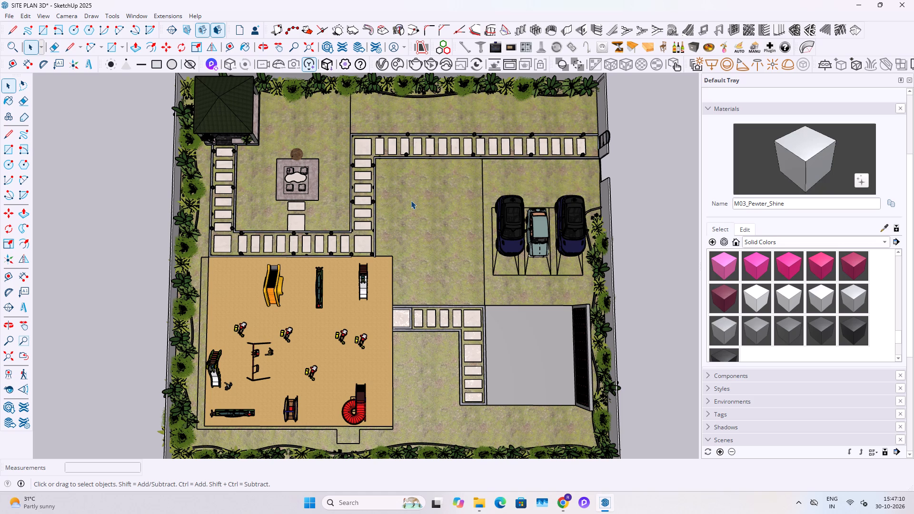
Switch the camera to the standard Top view of the site.
{"action": "scroll", "coordinate": [415, 201], "scroll_direction": "down", "scroll_amount": 4}
{"action": "middle_click_drag", "start_coordinate": [405, 237], "coordinate": [119, 243]}
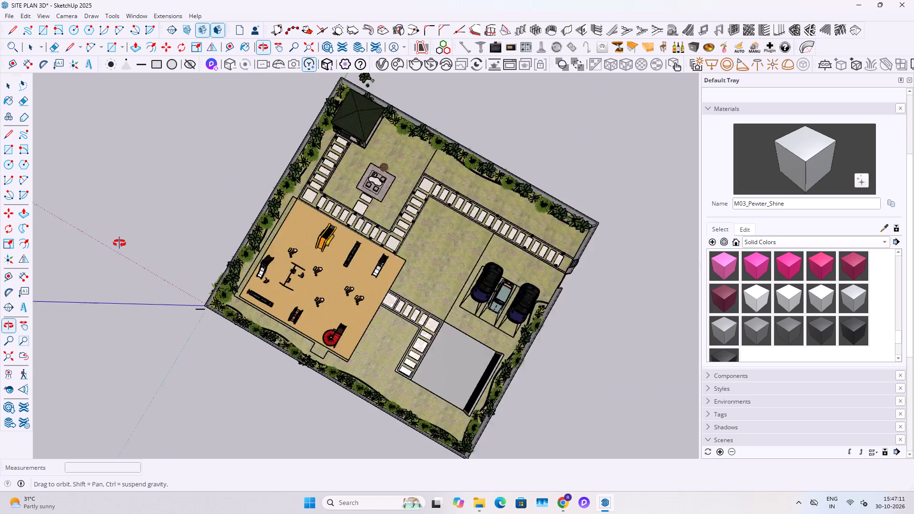
{"action": "middle_click_drag", "start_coordinate": [119, 243], "coordinate": [38, 227]}
{"action": "middle_click_drag", "start_coordinate": [446, 302], "coordinate": [414, 312]}
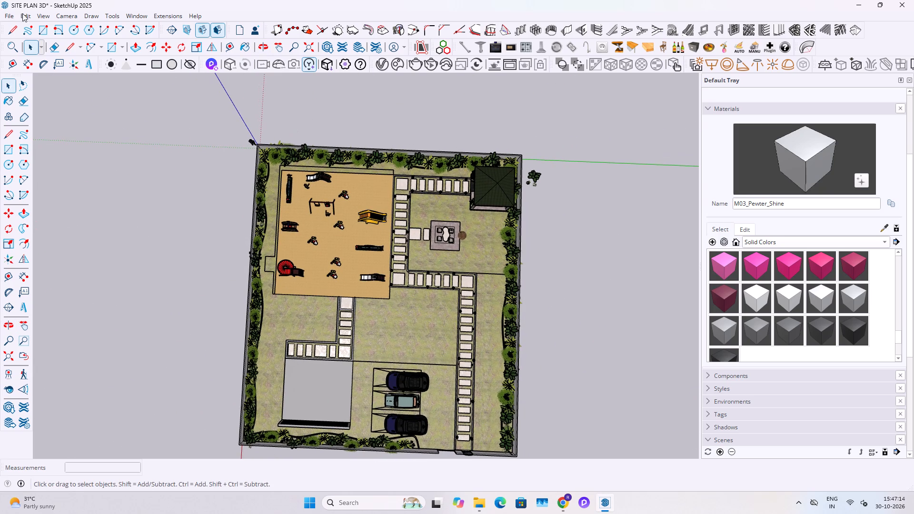
{"action": "left_click", "coordinate": [65, 17]}
{"action": "left_click", "coordinate": [79, 54]}
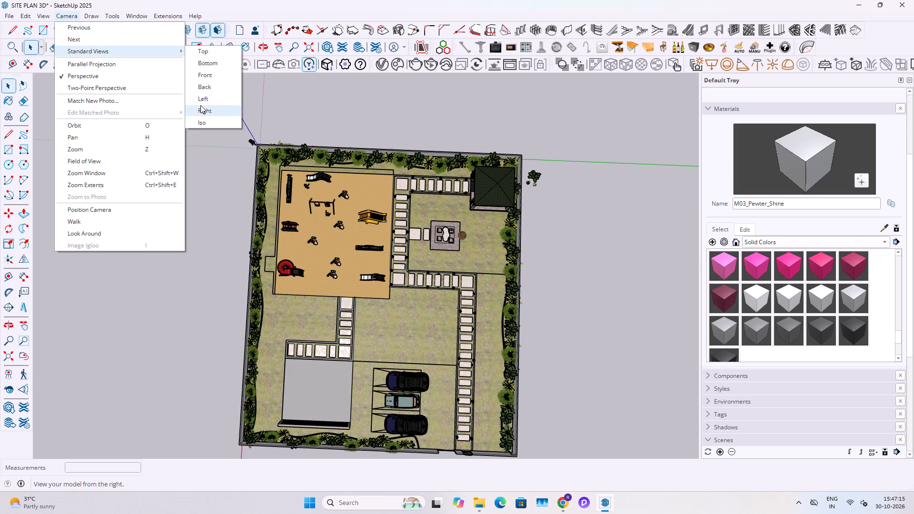
{"action": "left_click", "coordinate": [207, 51]}
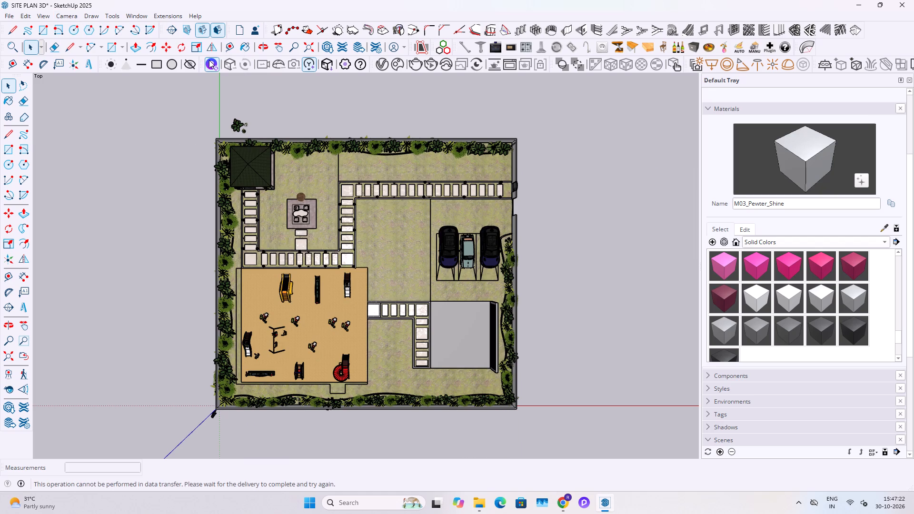
Review the site layout from above and from lower angles around the playground, parked cars and feature wall.
{"action": "scroll", "coordinate": [381, 322], "scroll_direction": "up", "scroll_amount": 5}
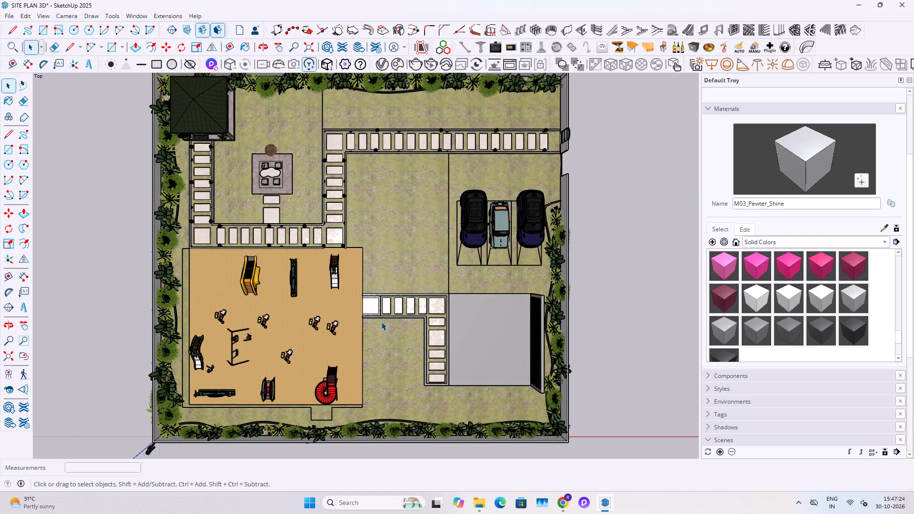
{"action": "scroll", "coordinate": [381, 322], "scroll_direction": "up", "scroll_amount": 6}
{"action": "scroll", "coordinate": [368, 336], "scroll_direction": "down", "scroll_amount": 5}
{"action": "middle_click_drag", "start_coordinate": [416, 336], "coordinate": [163, 145]}
{"action": "scroll", "coordinate": [148, 194], "scroll_direction": "up", "scroll_amount": 1}
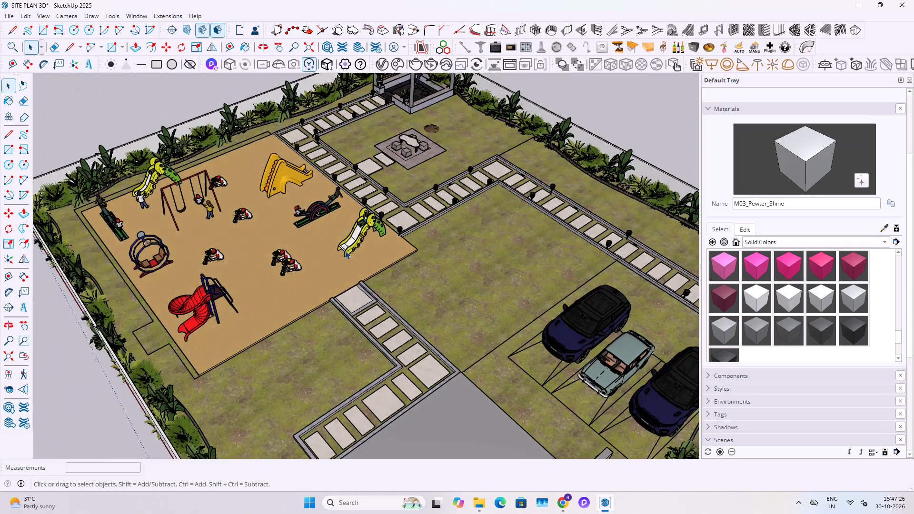
{"action": "middle_click_drag", "start_coordinate": [341, 250], "coordinate": [308, 169]}
{"action": "scroll", "coordinate": [297, 200], "scroll_direction": "up", "scroll_amount": 1}
{"action": "scroll", "coordinate": [378, 217], "scroll_direction": "down", "scroll_amount": 2}
{"action": "middle_click_drag", "start_coordinate": [374, 231], "coordinate": [381, 204]}
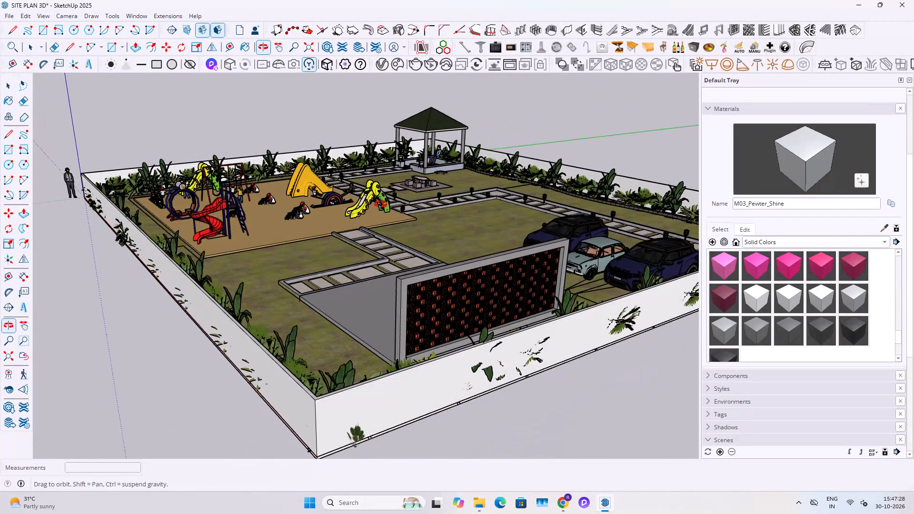
Export an angled perspective view showing the playground, gazebo and feature wall as JPEG image SITE PLAN 3D in the Downloads folder.
{"action": "middle_click_drag", "start_coordinate": [381, 204], "coordinate": [386, 208]}
{"action": "scroll", "coordinate": [368, 220], "scroll_direction": "up", "scroll_amount": 1}
{"action": "middle_click_drag", "start_coordinate": [365, 219], "coordinate": [373, 225], "text": "shift"}
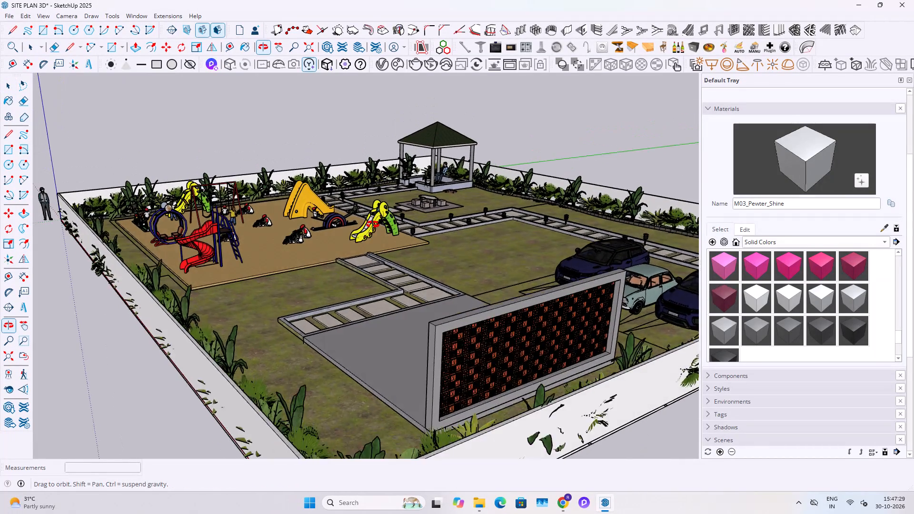
{"action": "middle_click_drag", "start_coordinate": [373, 225], "coordinate": [370, 236], "text": "shift"}
{"action": "scroll", "coordinate": [370, 236], "scroll_direction": "up", "scroll_amount": 2}
{"action": "scroll", "coordinate": [365, 237], "scroll_direction": "down", "scroll_amount": 1}
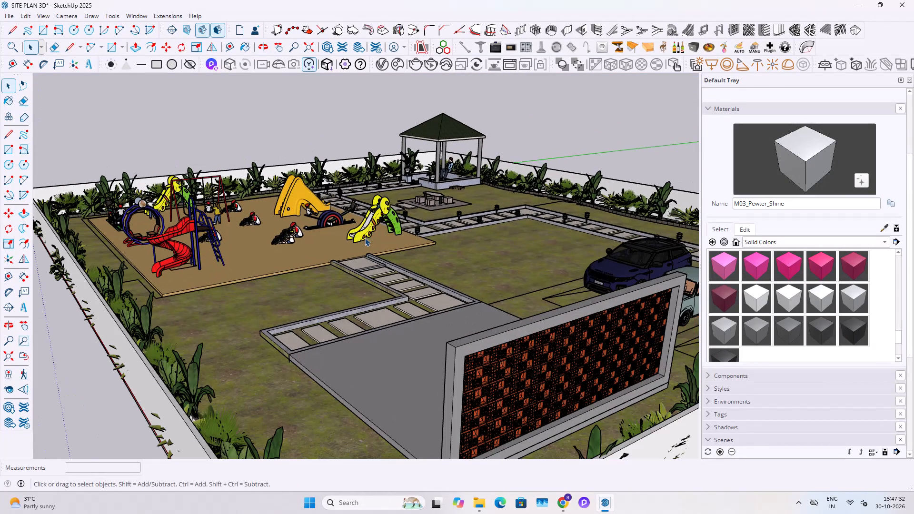
{"action": "left_click", "coordinate": [11, 15]}
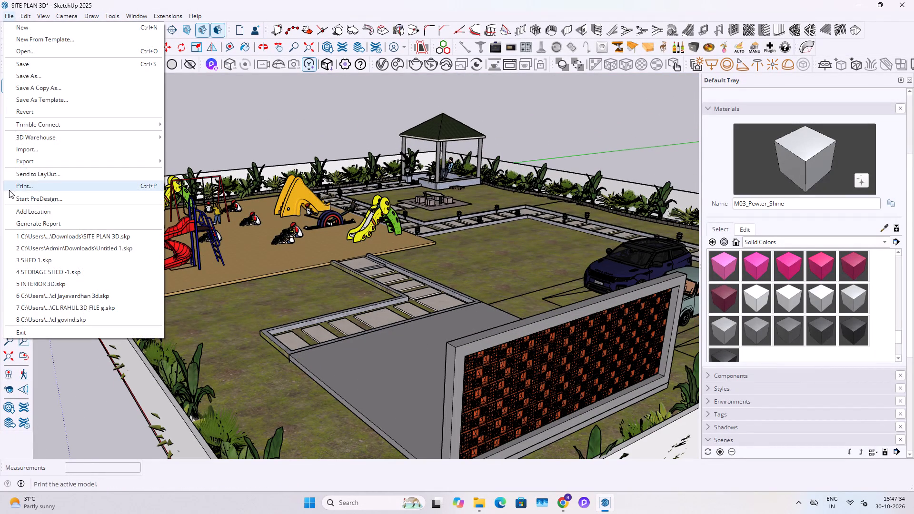
{"action": "left_click", "coordinate": [43, 160]}
{"action": "left_click", "coordinate": [179, 170]}
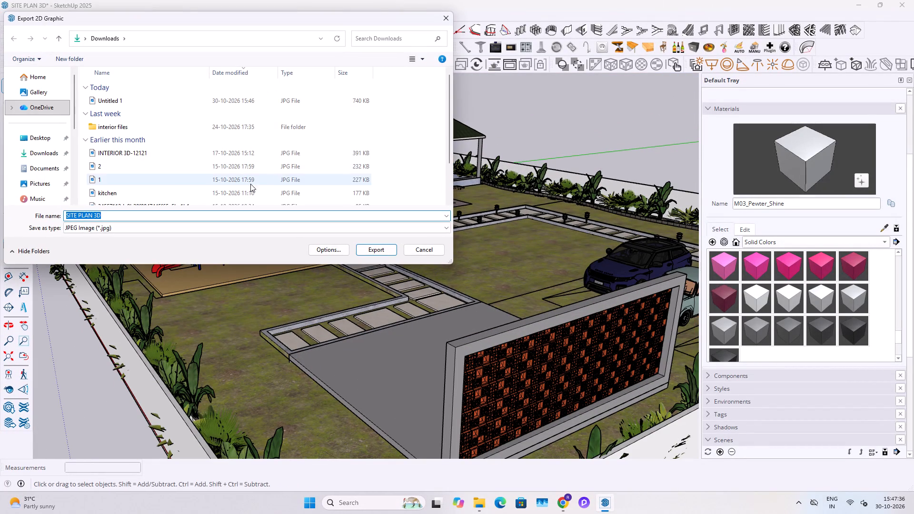
{"action": "left_click", "coordinate": [159, 220]}
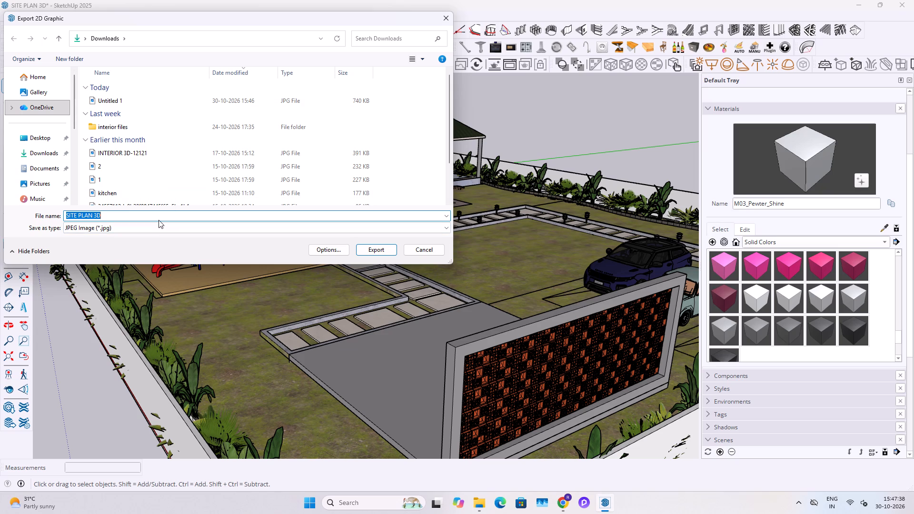
{"action": "left_click", "coordinate": [158, 220]}
{"action": "left_click", "coordinate": [158, 218]}
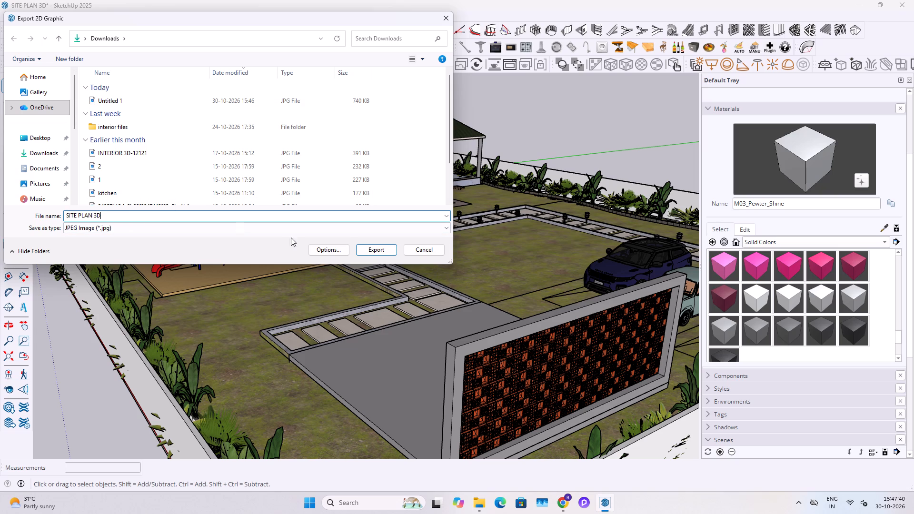
{"action": "left_click", "coordinate": [355, 250]}
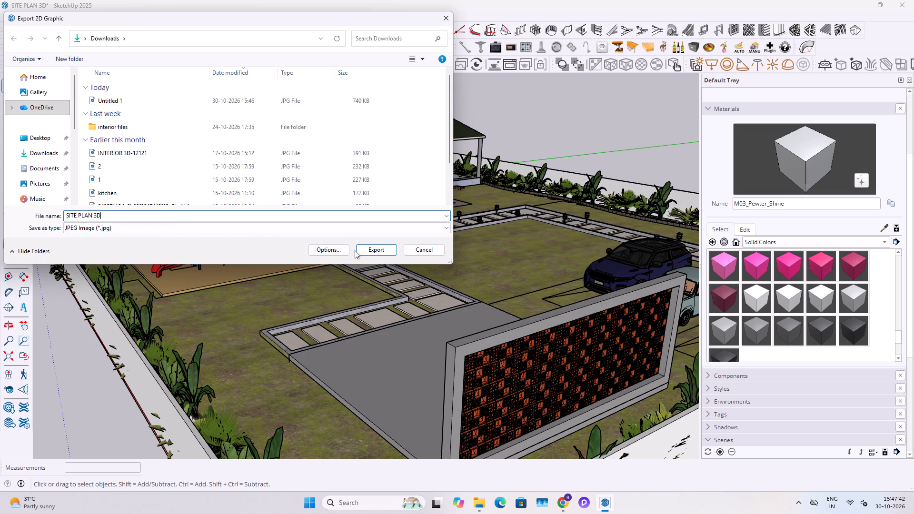
{"action": "left_click", "coordinate": [361, 250]}
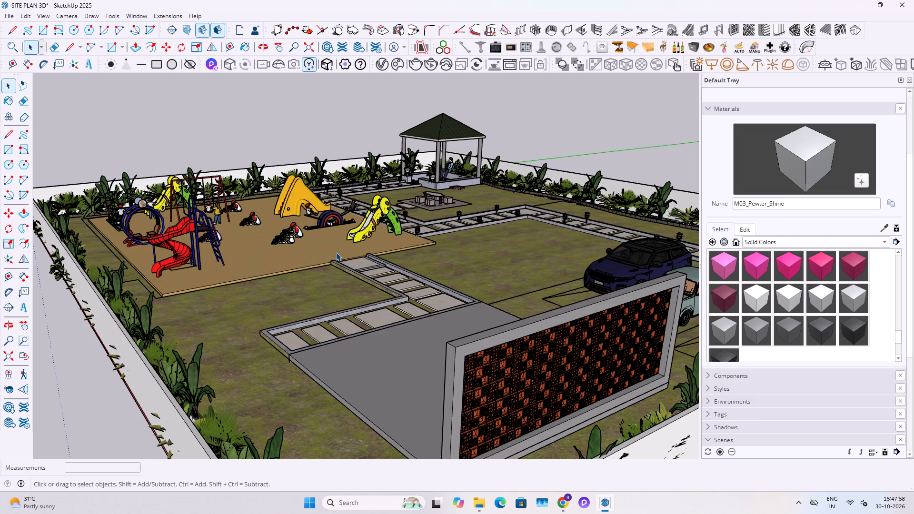
Examine the underside of the site base and its outer boundary wall from below.
{"action": "scroll", "coordinate": [326, 278], "scroll_direction": "down", "scroll_amount": 9}
{"action": "middle_click_drag", "start_coordinate": [278, 315], "coordinate": [469, 185]}
{"action": "scroll", "coordinate": [452, 193], "scroll_direction": "up", "scroll_amount": 3}
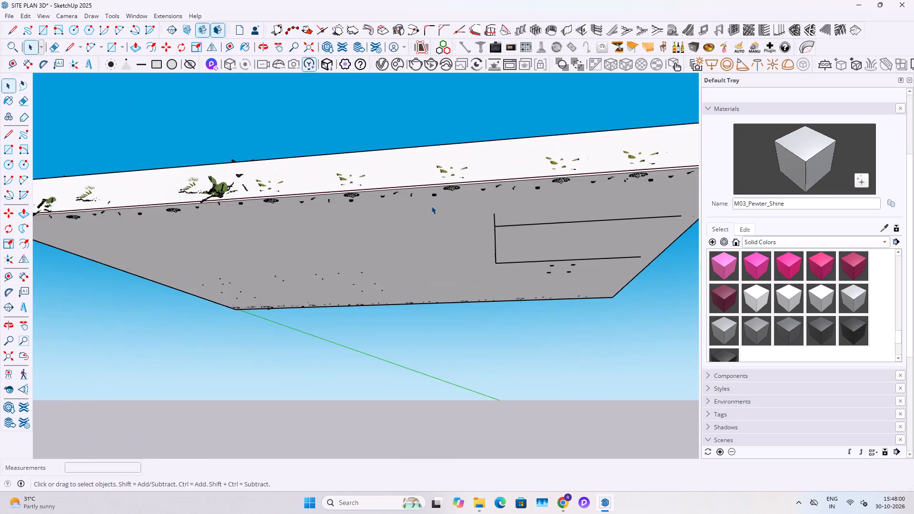
{"action": "scroll", "coordinate": [431, 206], "scroll_direction": "up", "scroll_amount": 2}
{"action": "middle_click_drag", "start_coordinate": [426, 237], "coordinate": [447, 85]}
{"action": "middle_click_drag", "start_coordinate": [442, 297], "coordinate": [430, 82]}
{"action": "scroll", "coordinate": [430, 82], "scroll_direction": "up", "scroll_amount": 1}
Save the site plan model, purging its unused components, materials, styles and tags.
{"action": "key", "text": "ctrl+s"}
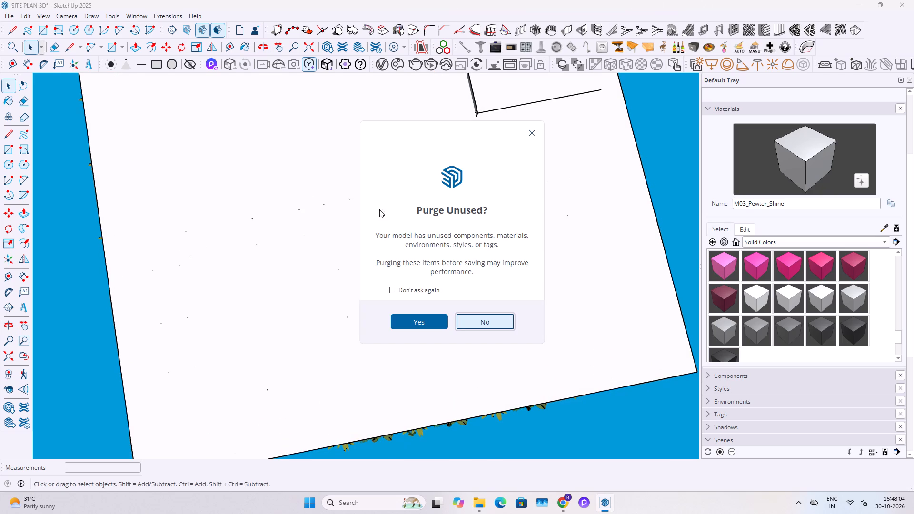
{"action": "left_click", "coordinate": [434, 326]}
{"action": "left_click", "coordinate": [435, 493]}
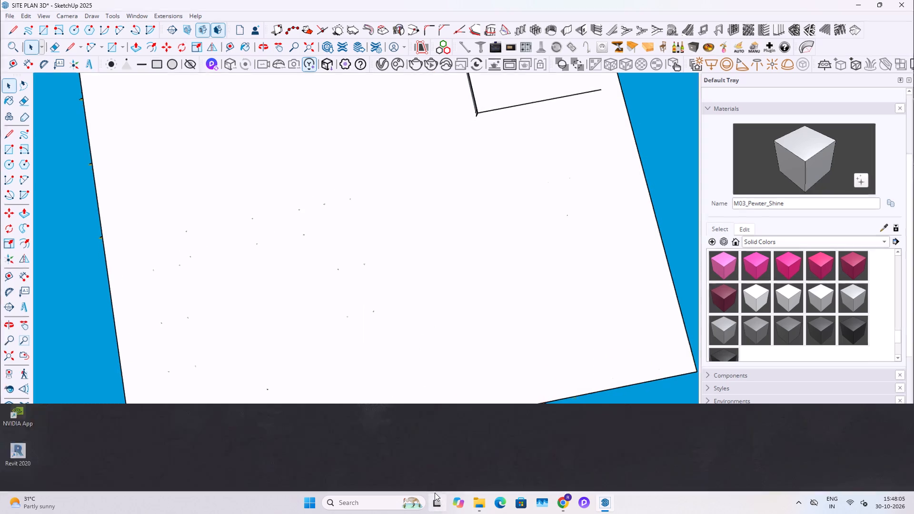
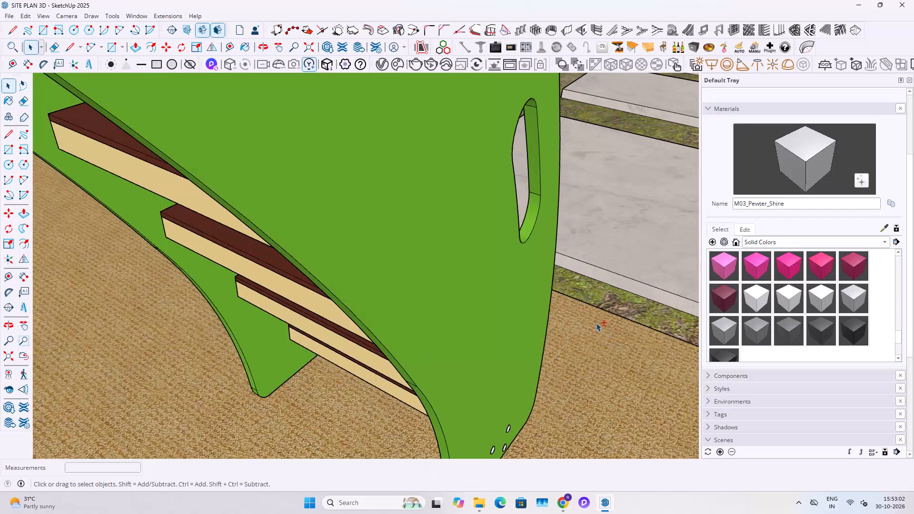
Push back the projecting end face of the grey stone kerb beside the garden lamp, flush with the sand play area's edge.
{"action": "scroll", "coordinate": [455, 342], "scroll_direction": "down", "scroll_amount": 7, "text": "shift"}
{"action": "middle_click_drag", "start_coordinate": [472, 351], "coordinate": [286, 355], "text": "shift"}
{"action": "scroll", "coordinate": [543, 408], "scroll_direction": "up", "scroll_amount": 8}
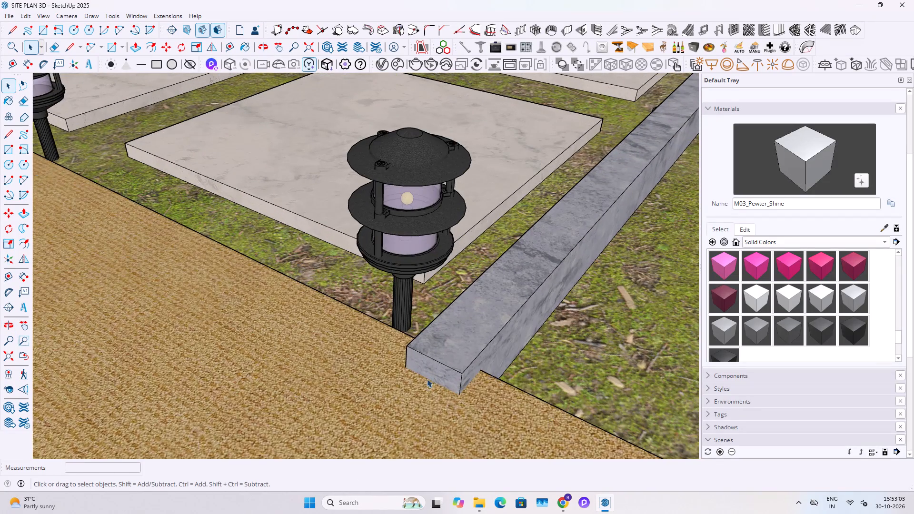
{"action": "double_click", "coordinate": [427, 373]}
{"action": "left_click", "coordinate": [426, 370]}
{"action": "key", "text": "p"}
{"action": "left_click", "coordinate": [426, 376]}
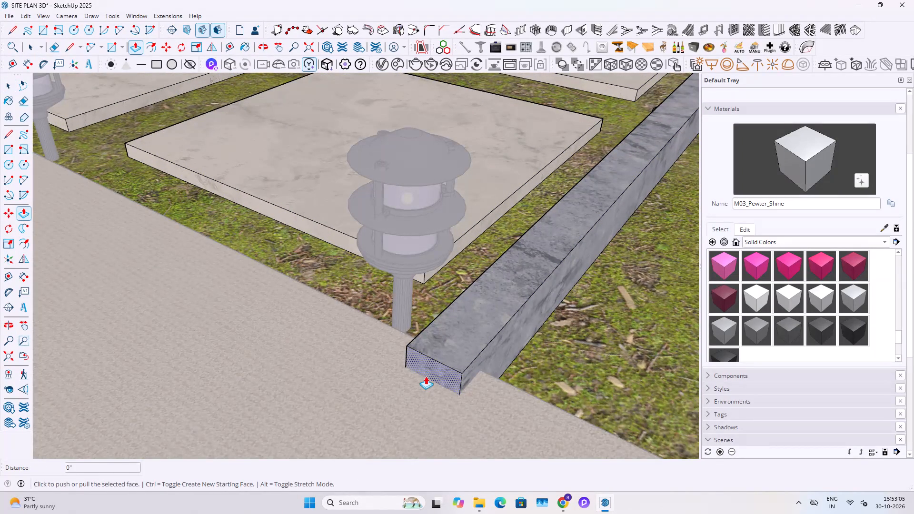
{"action": "left_click", "coordinate": [506, 382]}
{"action": "key", "text": "space"}
{"action": "key", "text": "Escape"}
{"action": "key", "text": "Escape"}
{"action": "key", "text": "Escape"}
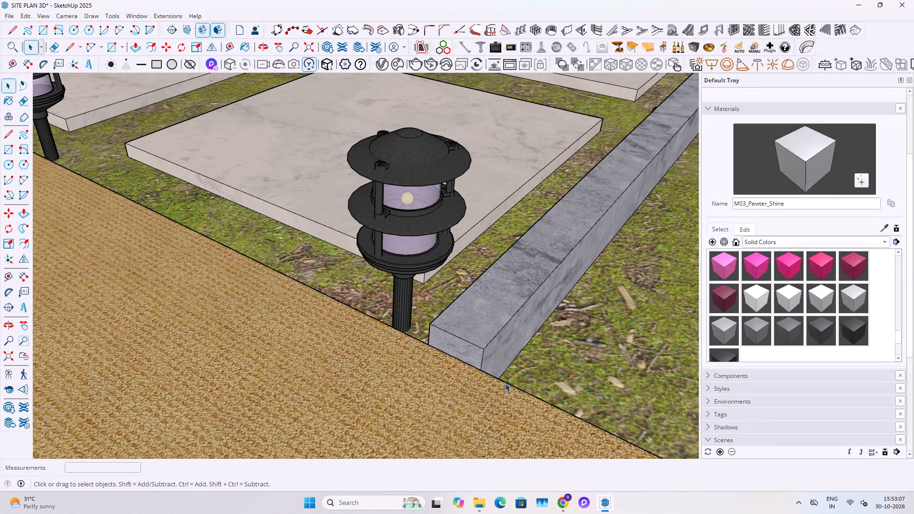
{"action": "key", "text": "Escape"}
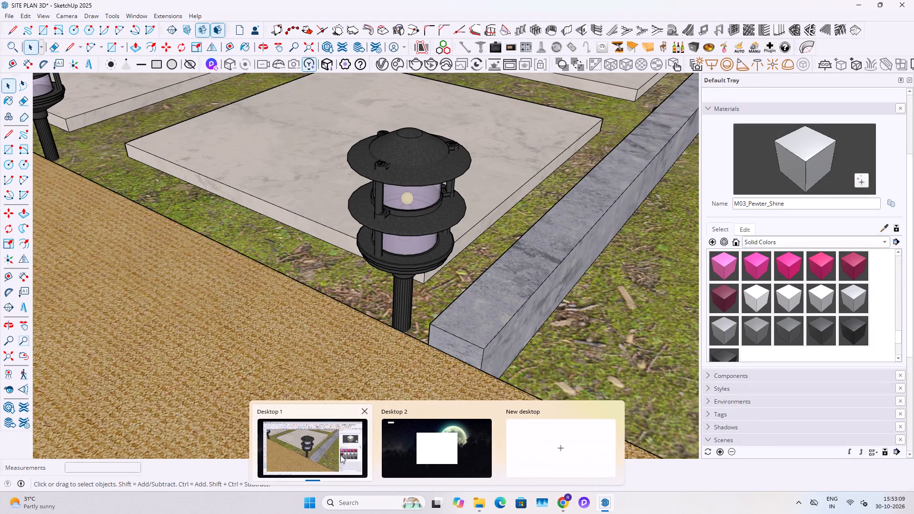
Open the STORAGE SHED -1 SketchUp model from the SHED folder in File Explorer.
{"action": "left_click", "coordinate": [325, 452]}
{"action": "left_click", "coordinate": [464, 472]}
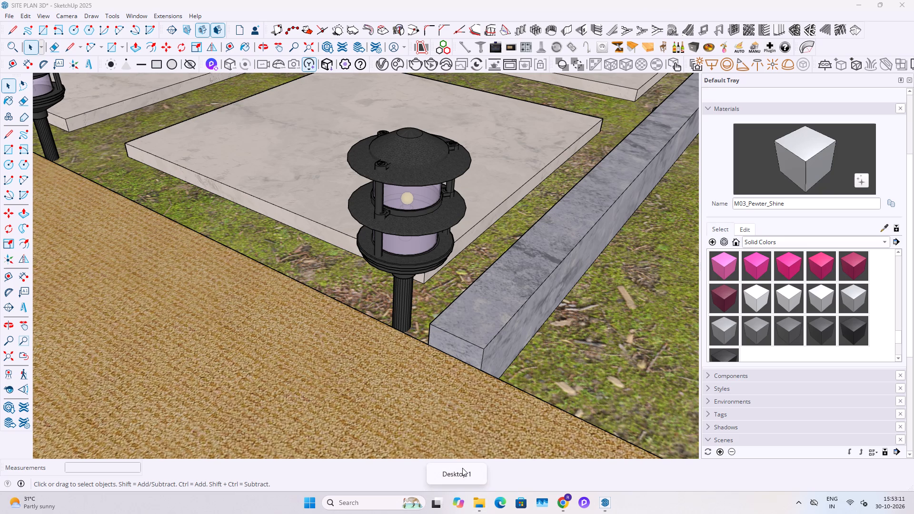
{"action": "left_click", "coordinate": [480, 450]}
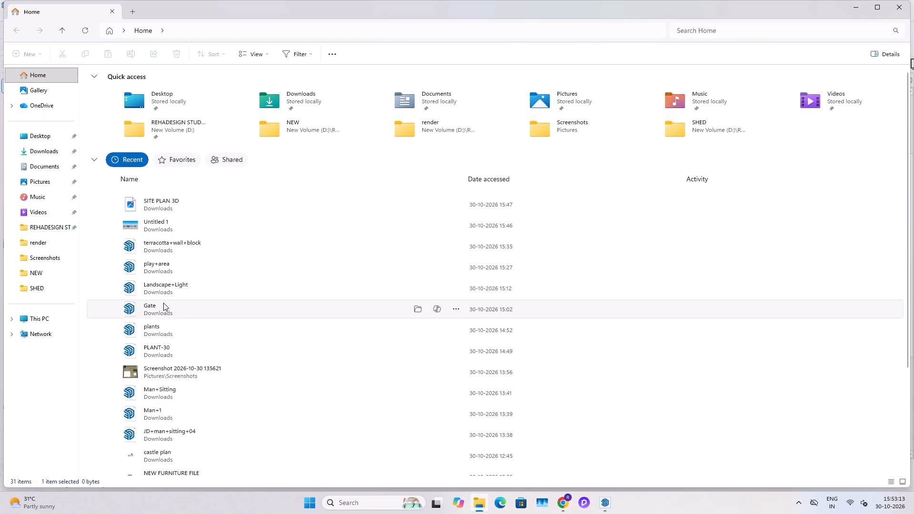
{"action": "scroll", "coordinate": [198, 346], "scroll_direction": "down", "scroll_amount": 12}
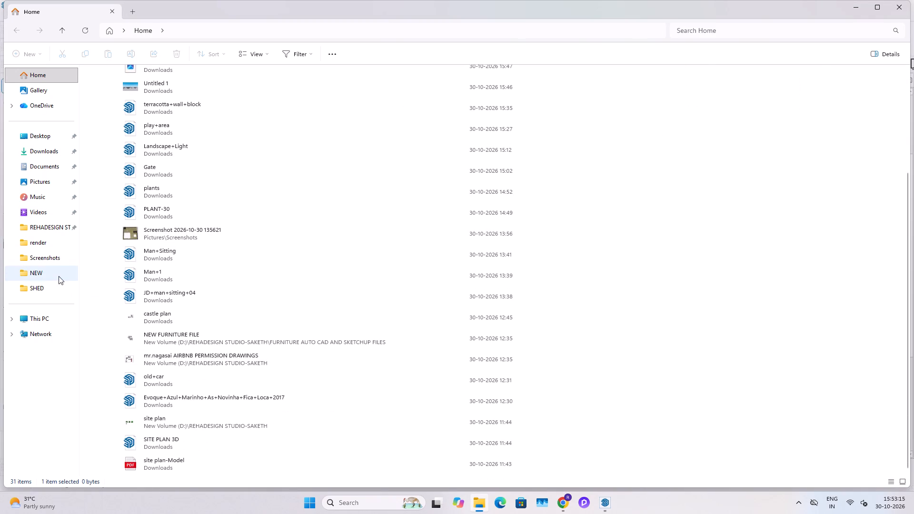
{"action": "left_click", "coordinate": [58, 288]}
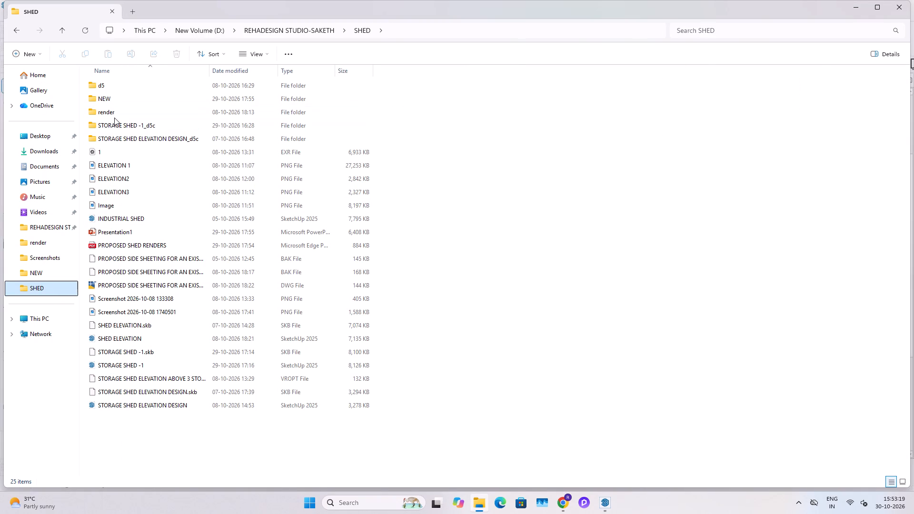
{"action": "double_click", "coordinate": [112, 94]}
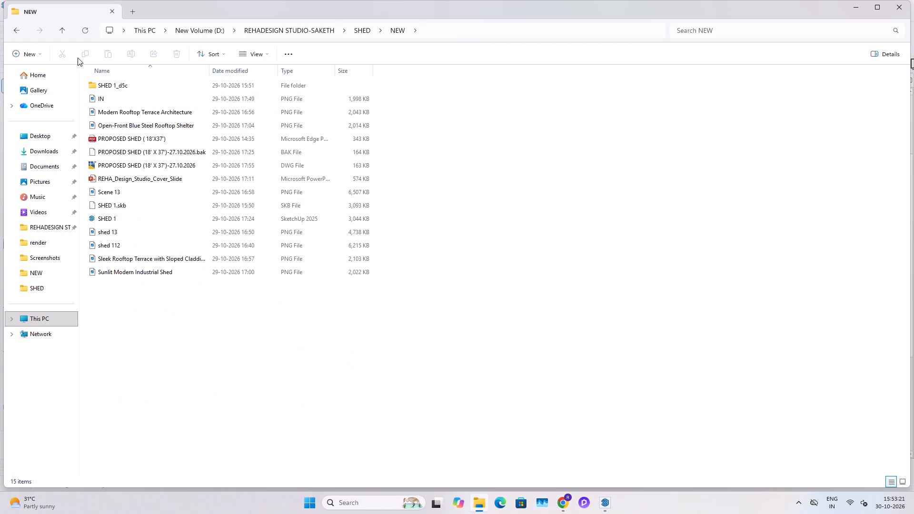
{"action": "left_click", "coordinate": [20, 33]}
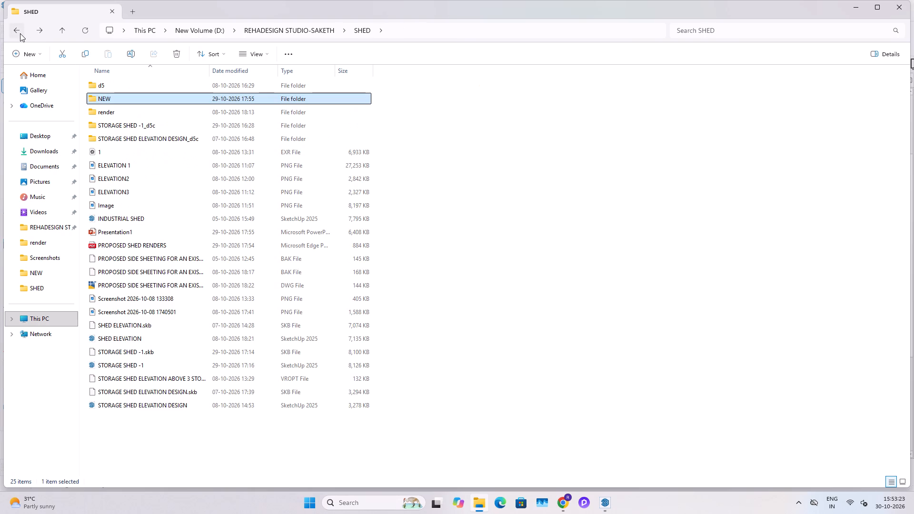
{"action": "double_click", "coordinate": [117, 80]}
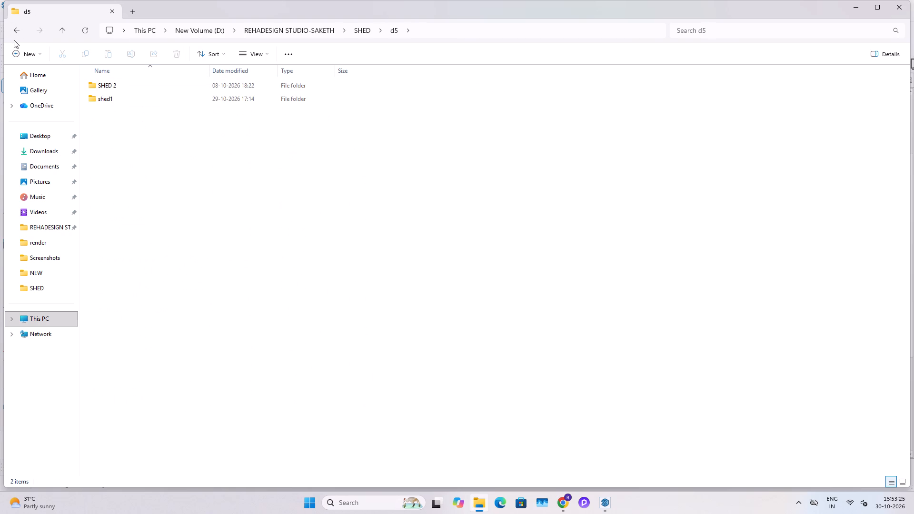
{"action": "left_click", "coordinate": [12, 31]}
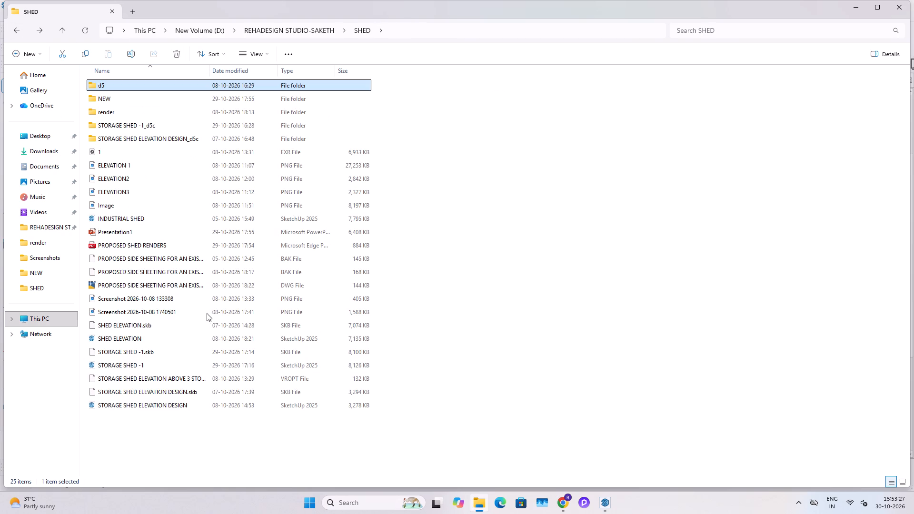
{"action": "left_click", "coordinate": [167, 359]}
{"action": "right_click", "coordinate": [167, 359]}
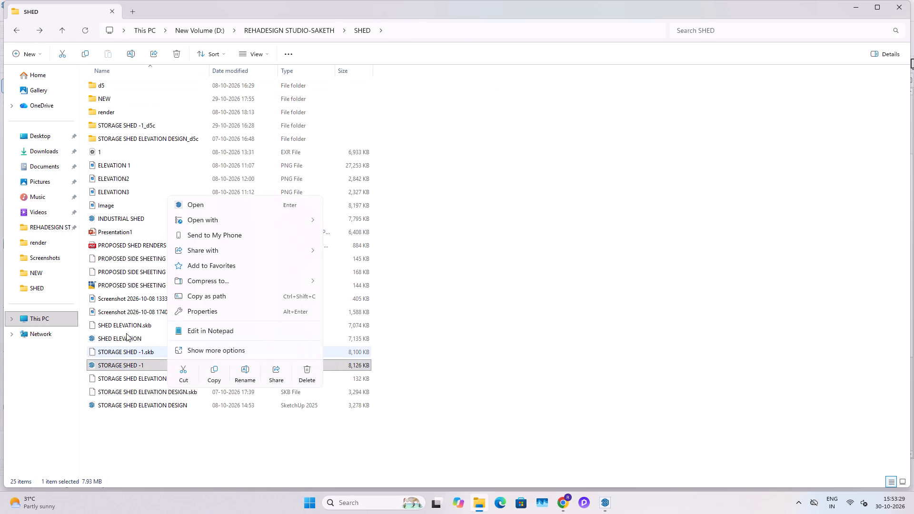
{"action": "left_click", "coordinate": [126, 333]}
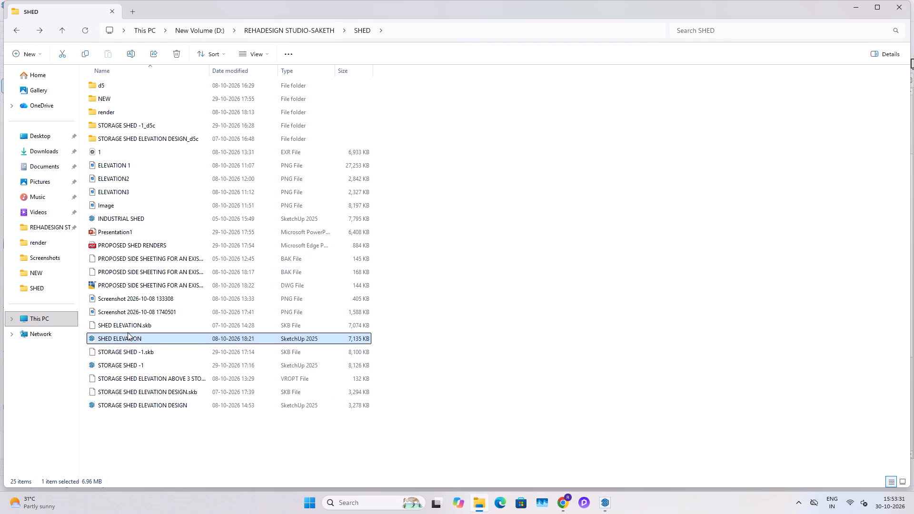
{"action": "left_click", "coordinate": [137, 367]}
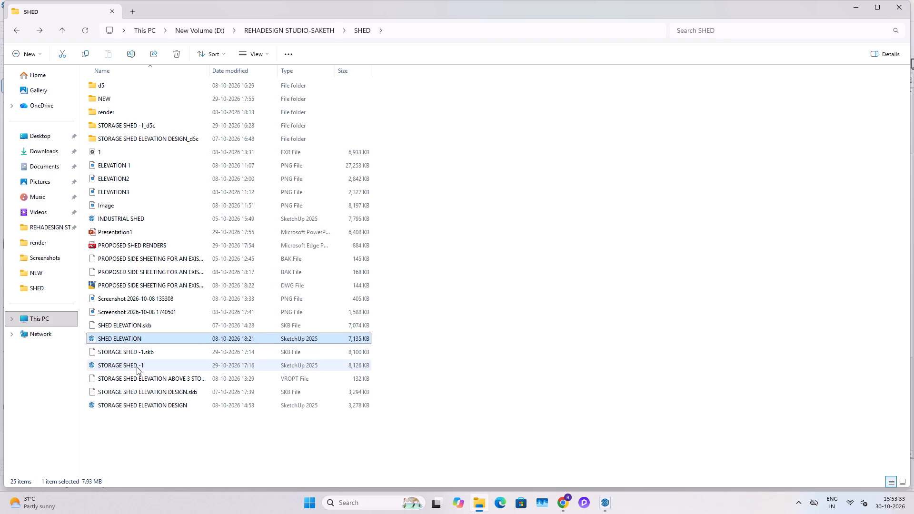
{"action": "right_click", "coordinate": [137, 367]}
{"action": "left_click", "coordinate": [168, 216]}
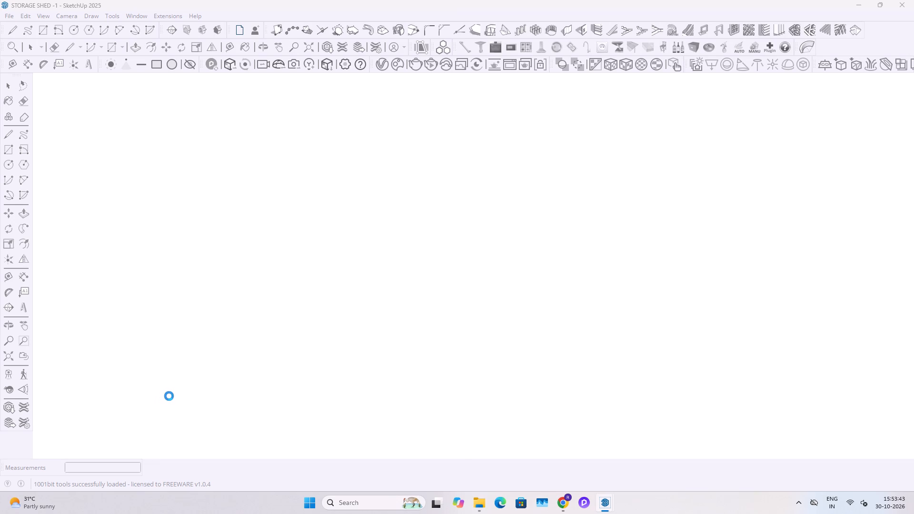
Examine the corrugated shed and the neighbouring building rooftops in the storage shed model.
{"action": "scroll", "coordinate": [401, 365], "scroll_direction": "up", "scroll_amount": 3}
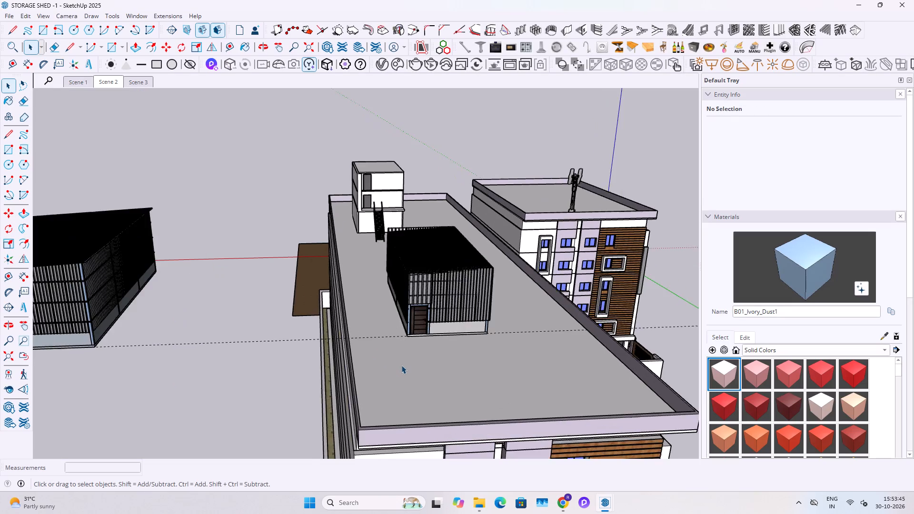
{"action": "scroll", "coordinate": [401, 365], "scroll_direction": "up", "scroll_amount": 3}
{"action": "middle_click_drag", "start_coordinate": [317, 339], "coordinate": [461, 339]}
{"action": "scroll", "coordinate": [357, 325], "scroll_direction": "up", "scroll_amount": 6}
{"action": "scroll", "coordinate": [344, 321], "scroll_direction": "down", "scroll_amount": 4}
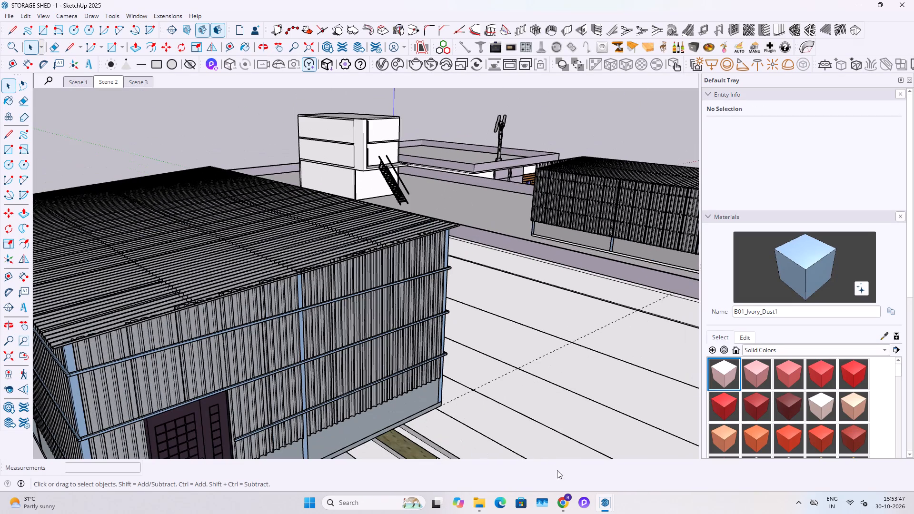
Switch back to the SITE PLAN 3D model and copy the whole site layout a short way along the red axis.
{"action": "left_click", "coordinate": [538, 457]}
{"action": "scroll", "coordinate": [470, 357], "scroll_direction": "down", "scroll_amount": 2}
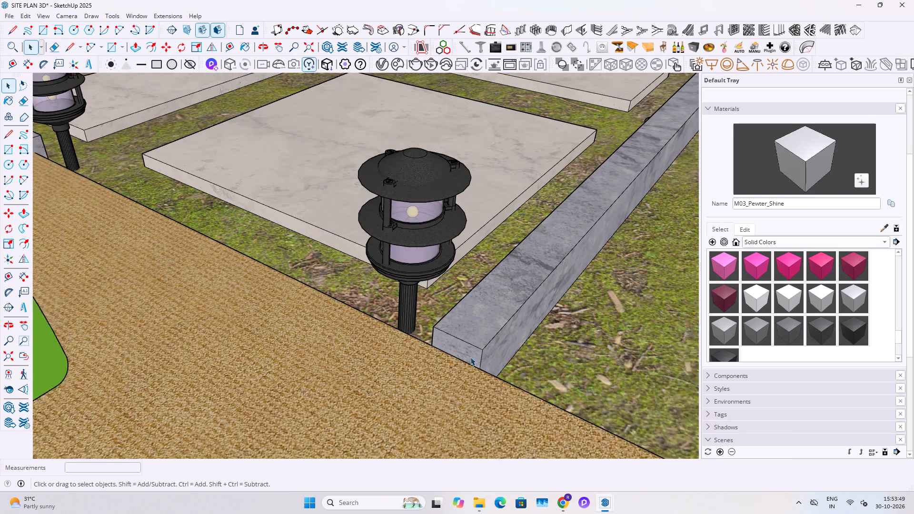
{"action": "scroll", "coordinate": [470, 357], "scroll_direction": "down", "scroll_amount": 20}
{"action": "scroll", "coordinate": [470, 357], "scroll_direction": "down", "scroll_amount": 20}
{"action": "scroll", "coordinate": [470, 357], "scroll_direction": "down", "scroll_amount": 13}
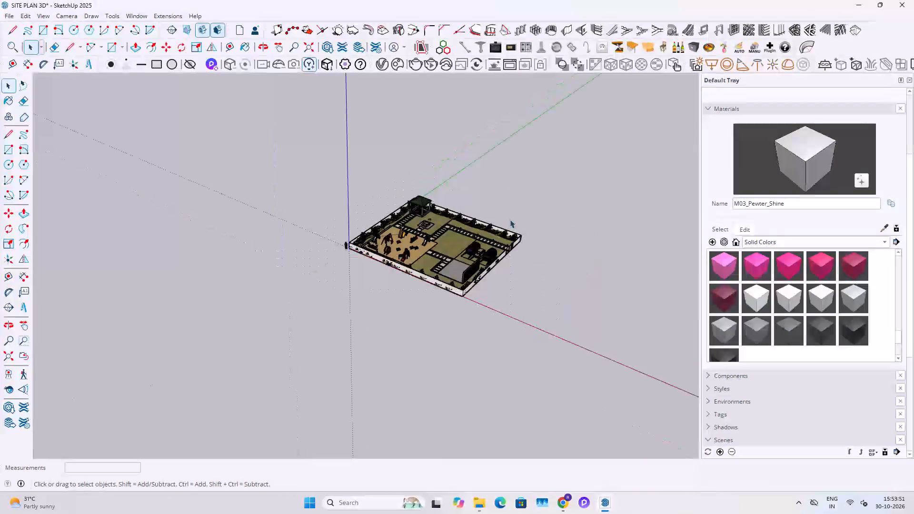
{"action": "left_click_drag", "start_coordinate": [564, 146], "coordinate": [308, 346]}
{"action": "scroll", "coordinate": [356, 293], "scroll_direction": "down", "scroll_amount": 8}
{"action": "key", "text": "m"}
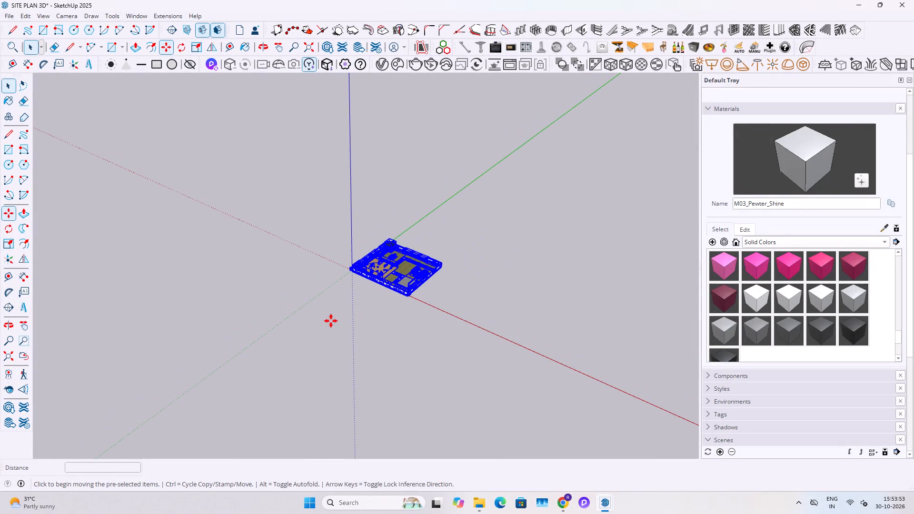
{"action": "left_click", "coordinate": [331, 321]}
{"action": "left_click", "coordinate": [368, 326]}
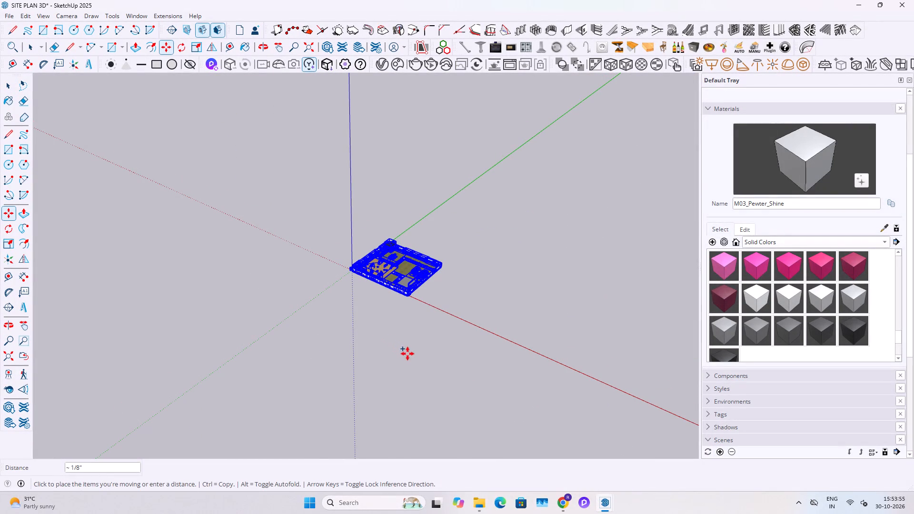
{"action": "scroll", "coordinate": [369, 297], "scroll_direction": "up", "scroll_amount": 4}
{"action": "scroll", "coordinate": [455, 352], "scroll_direction": "up", "scroll_amount": 4}
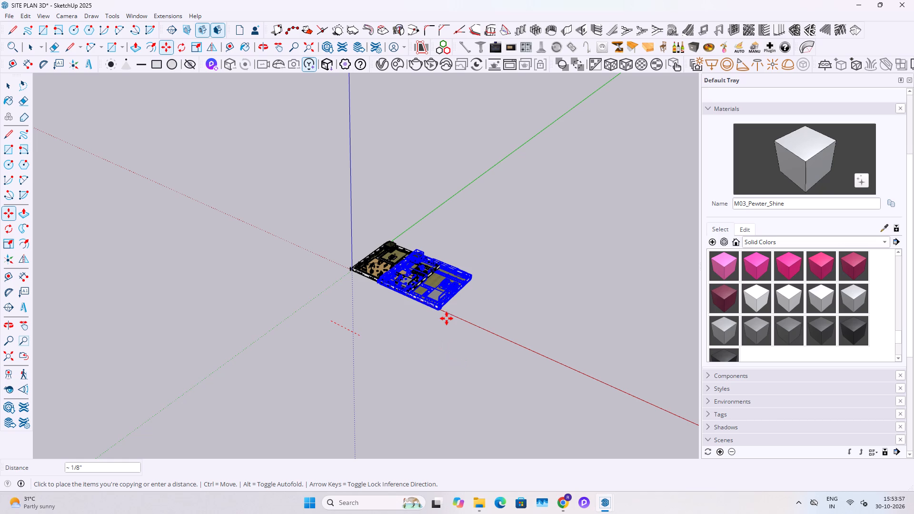
{"action": "scroll", "coordinate": [507, 373], "scroll_direction": "up", "scroll_amount": 17}
{"action": "scroll", "coordinate": [493, 356], "scroll_direction": "up", "scroll_amount": 11}
{"action": "scroll", "coordinate": [575, 413], "scroll_direction": "up", "scroll_amount": 2}
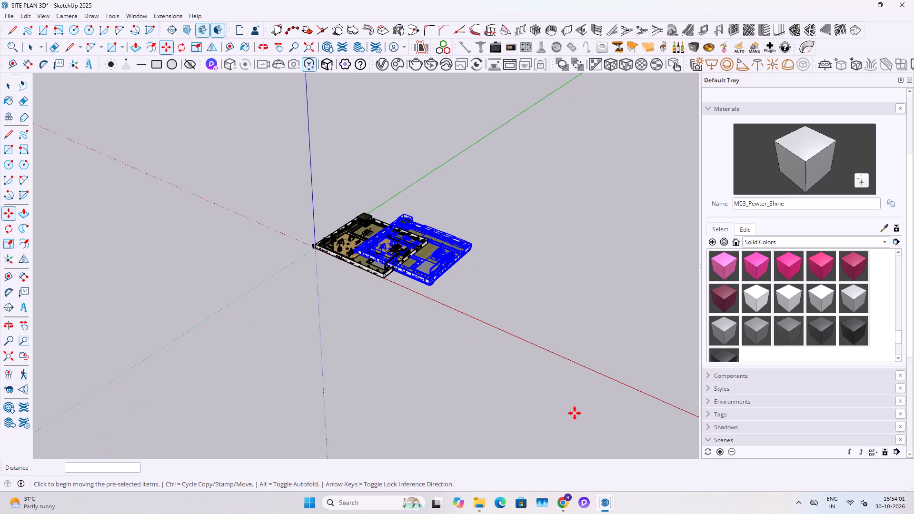
{"action": "scroll", "coordinate": [575, 413], "scroll_direction": "up", "scroll_amount": 3}
{"action": "middle_click_drag", "start_coordinate": [535, 387], "coordinate": [440, 351]}
{"action": "key", "text": "space"}
{"action": "key", "text": "space"}
{"action": "key", "text": "space"}
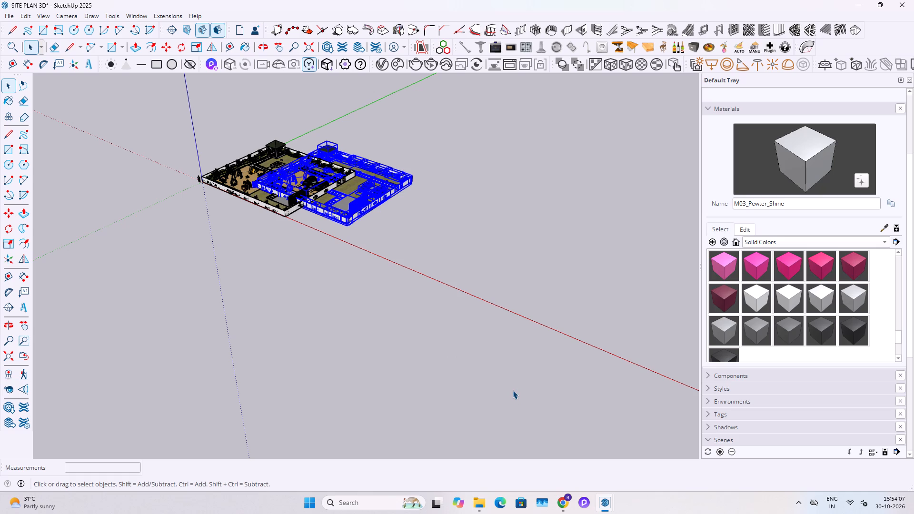
Move the copied site layout about 75 feet so it stands clear beyond the original's parking side.
{"action": "scroll", "coordinate": [302, 157], "scroll_direction": "up", "scroll_amount": 14}
{"action": "middle_click_drag", "start_coordinate": [270, 221], "coordinate": [368, 232]}
{"action": "key", "text": "m"}
{"action": "scroll", "coordinate": [200, 195], "scroll_direction": "up", "scroll_amount": 3}
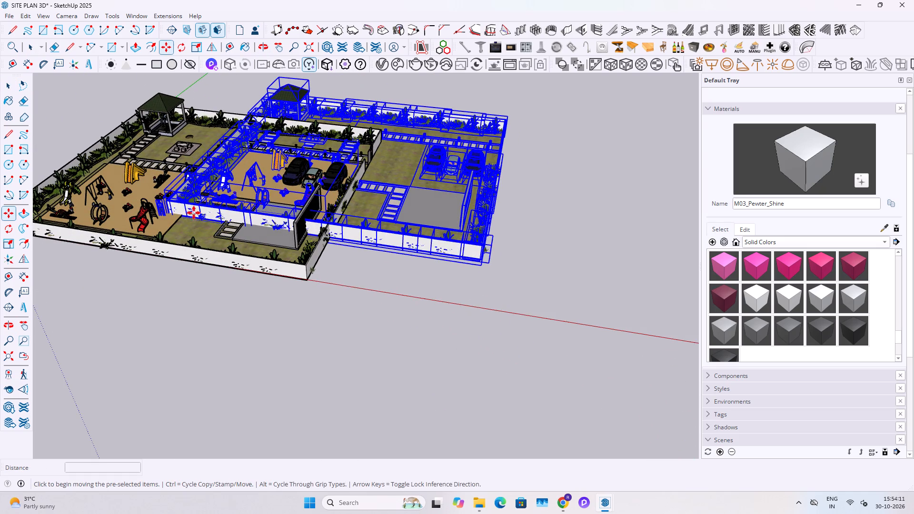
{"action": "scroll", "coordinate": [194, 213], "scroll_direction": "up", "scroll_amount": 6}
{"action": "left_click", "coordinate": [189, 213]}
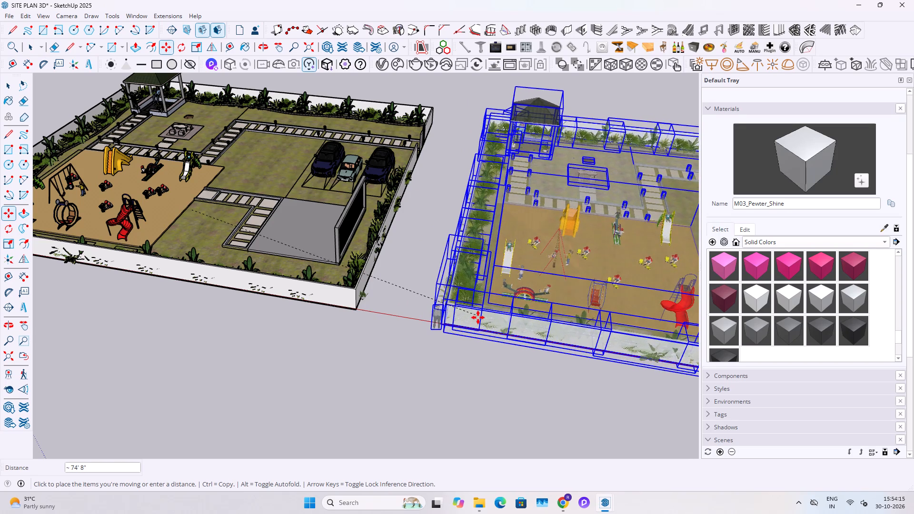
{"action": "left_click", "coordinate": [478, 317]}
{"action": "key", "text": "space"}
{"action": "key", "text": "space"}
{"action": "key", "text": "space"}
{"action": "key", "text": "space"}
{"action": "key", "text": "space"}
{"action": "key", "text": "space"}
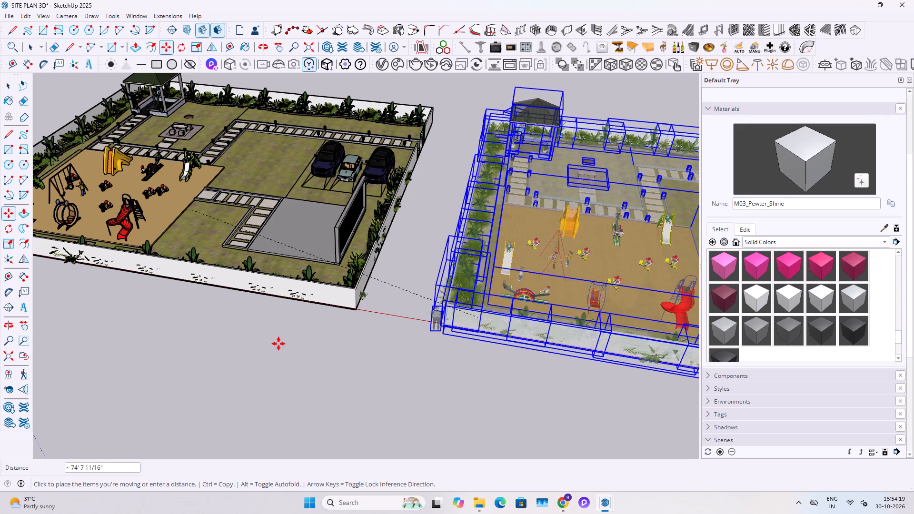
Select every object of the original site layout at the origin and make it one group.
{"action": "scroll", "coordinate": [401, 258], "scroll_direction": "down", "scroll_amount": 9}
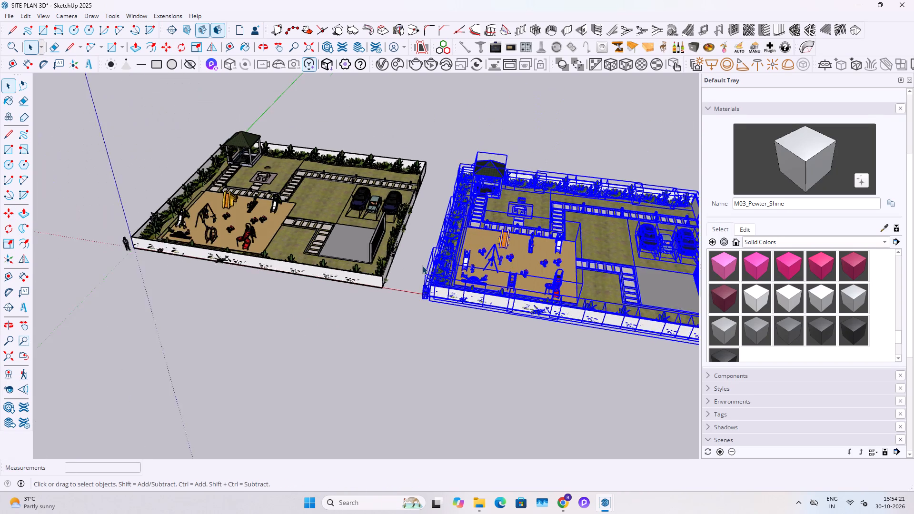
{"action": "middle_click_drag", "start_coordinate": [196, 247], "coordinate": [300, 177]}
{"action": "left_click_drag", "start_coordinate": [351, 154], "coordinate": [186, 325]}
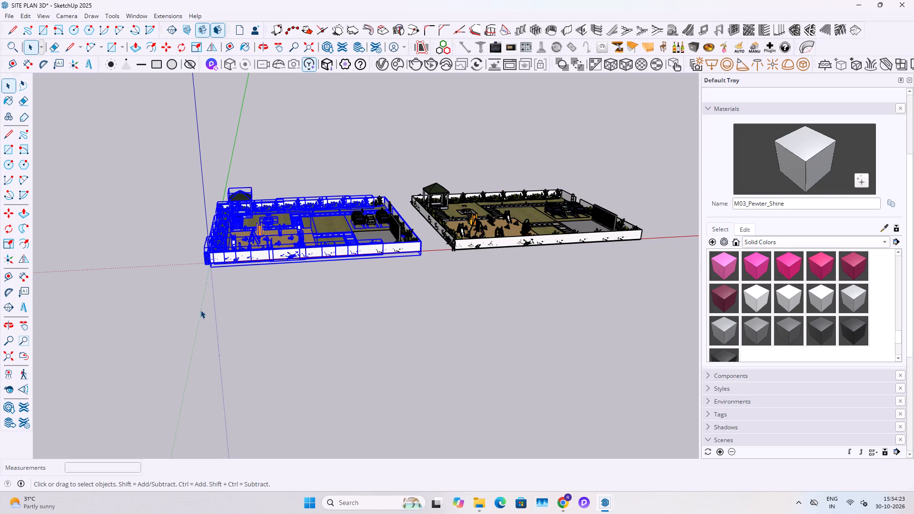
{"action": "middle_click_drag", "start_coordinate": [397, 222], "coordinate": [367, 130]}
{"action": "left_click_drag", "start_coordinate": [407, 156], "coordinate": [150, 254]}
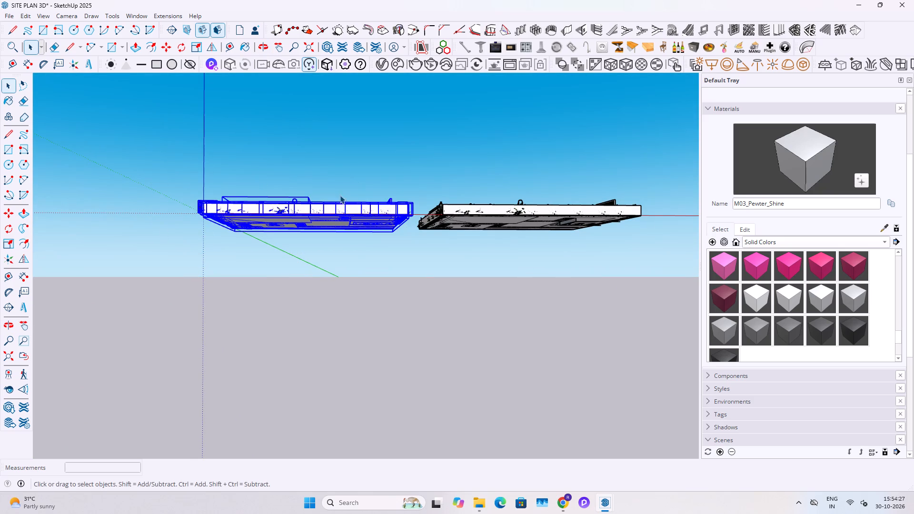
{"action": "right_click", "coordinate": [326, 210]}
{"action": "left_click", "coordinate": [342, 313]}
{"action": "right_click", "coordinate": [263, 216]}
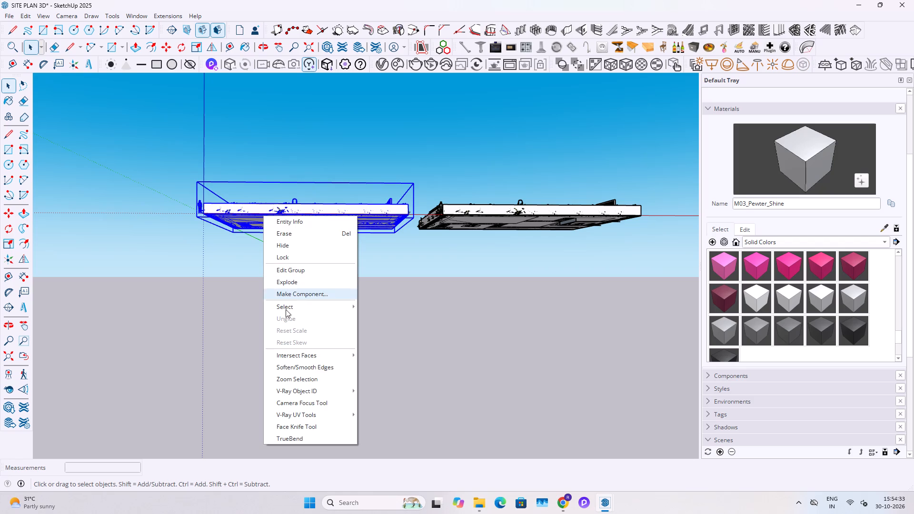
Hide the grouped original site layout at the origin so only the copied layout shows.
{"action": "left_click", "coordinate": [321, 148]}
{"action": "left_click", "coordinate": [301, 215]}
{"action": "right_click", "coordinate": [301, 215]}
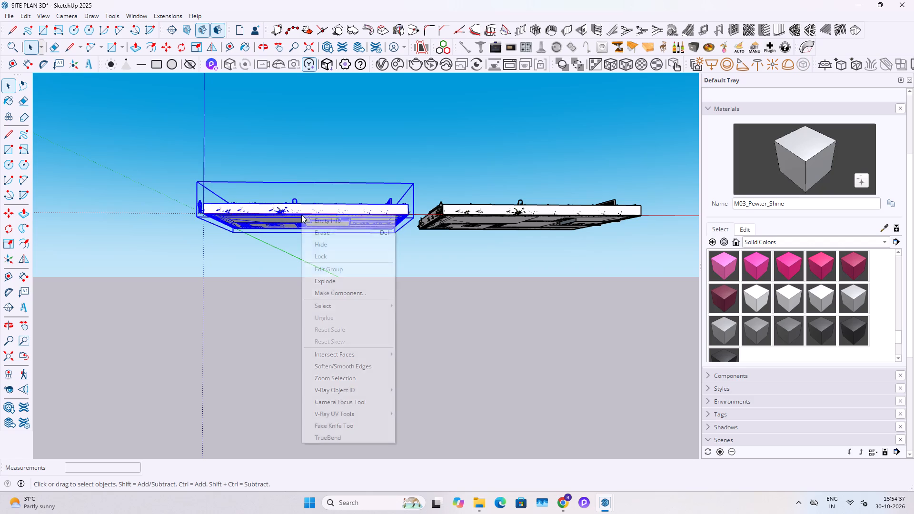
{"action": "left_click", "coordinate": [327, 245]}
Select and delete one unwanted object within the copied site layout.
{"action": "middle_click_drag", "start_coordinate": [461, 309], "coordinate": [459, 313]}
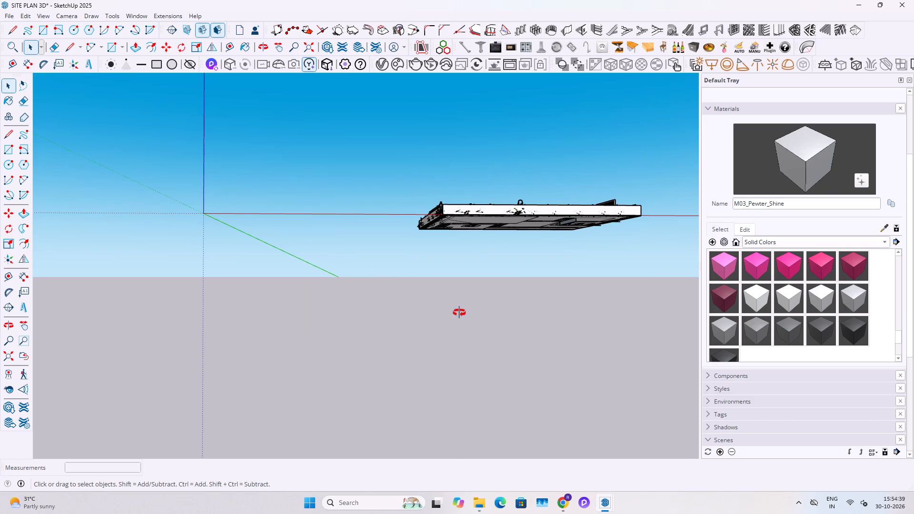
{"action": "middle_click_drag", "start_coordinate": [459, 313], "coordinate": [445, 364]}
{"action": "left_click_drag", "start_coordinate": [422, 310], "coordinate": [420, 339]}
{"action": "middle_click_drag", "start_coordinate": [462, 280], "coordinate": [440, 378]}
{"action": "scroll", "coordinate": [506, 292], "scroll_direction": "up", "scroll_amount": 10}
{"action": "left_click", "coordinate": [512, 260]}
{"action": "key", "text": "Delete"}
Examine the copied layout's parking area, lawns, stepping-stone paths, path lights and table seating area.
{"action": "scroll", "coordinate": [400, 260], "scroll_direction": "down", "scroll_amount": 3}
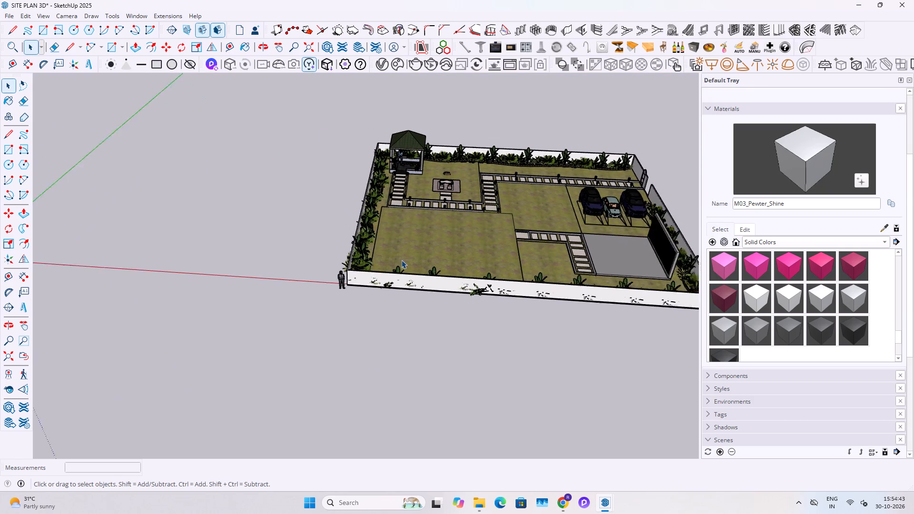
{"action": "scroll", "coordinate": [401, 260], "scroll_direction": "down", "scroll_amount": 2}
{"action": "middle_click_drag", "start_coordinate": [524, 256], "coordinate": [507, 345]}
{"action": "scroll", "coordinate": [576, 279], "scroll_direction": "up", "scroll_amount": 11}
{"action": "middle_click_drag", "start_coordinate": [570, 290], "coordinate": [455, 245]}
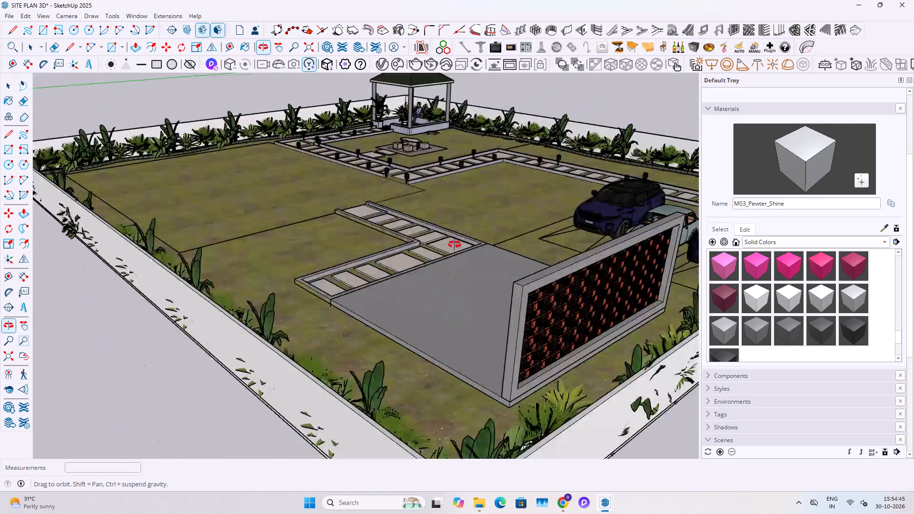
{"action": "middle_click_drag", "start_coordinate": [455, 245], "coordinate": [245, 419]}
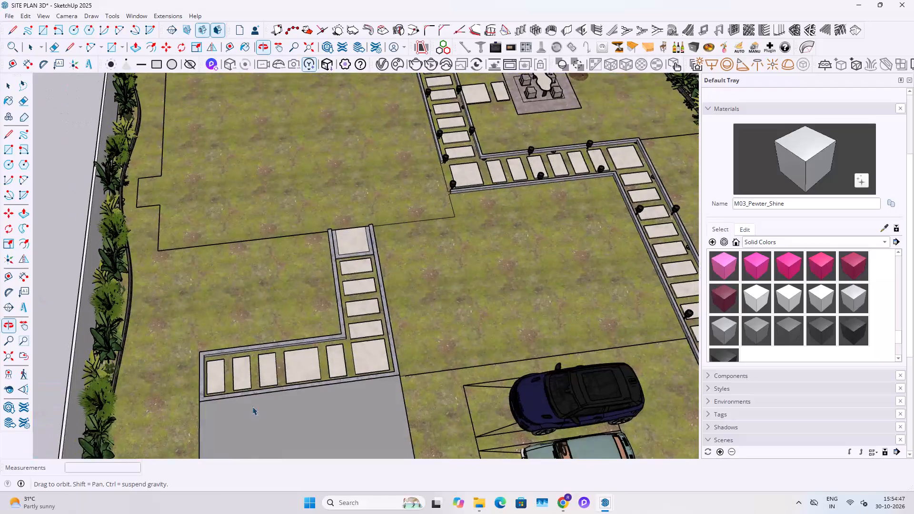
{"action": "scroll", "coordinate": [259, 375], "scroll_direction": "down", "scroll_amount": 14}
{"action": "middle_click_drag", "start_coordinate": [344, 340], "coordinate": [19, 337]}
{"action": "scroll", "coordinate": [351, 307], "scroll_direction": "up", "scroll_amount": 17}
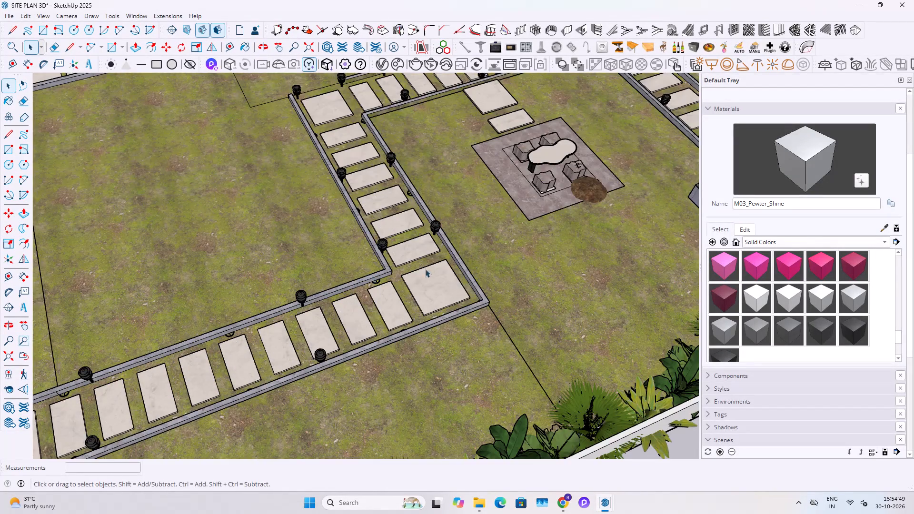
{"action": "middle_click_drag", "start_coordinate": [428, 264], "coordinate": [321, 239]}
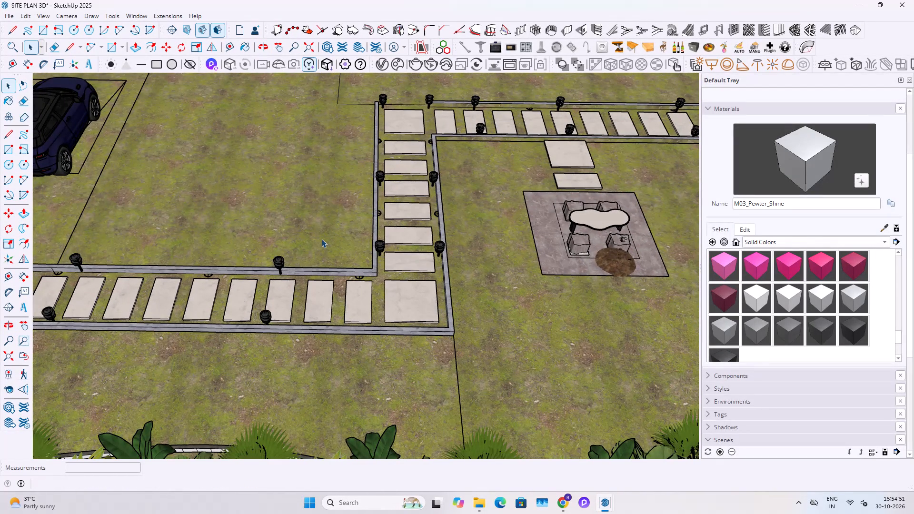
Save the SITE PLAN 3D model.
{"action": "key", "text": "ctrl+s"}
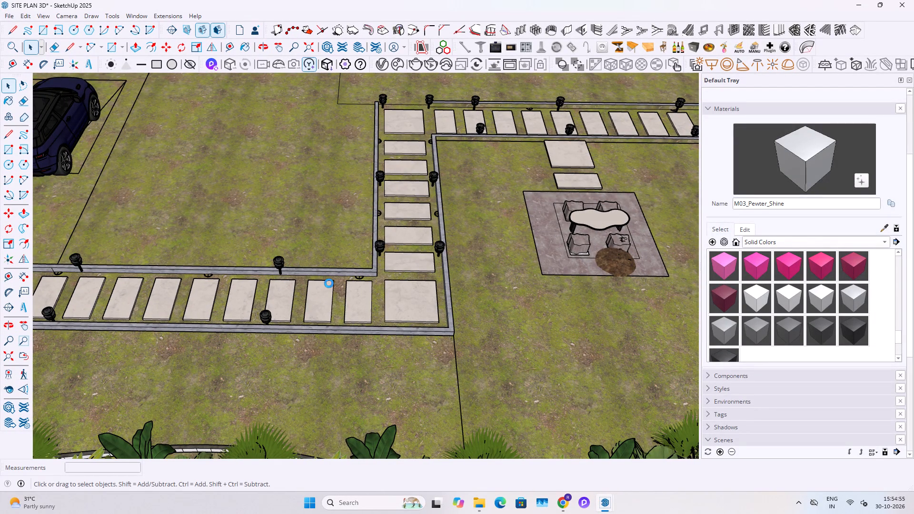
Raise the path light whose post protrudes below the ground by about 2 13/16", bringing its base up to the ground face.
{"action": "scroll", "coordinate": [329, 283], "scroll_direction": "up", "scroll_amount": 12}
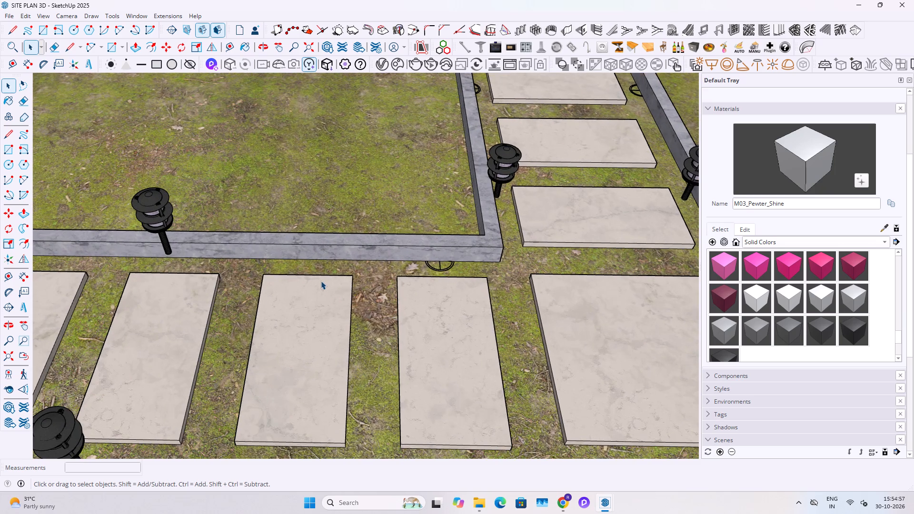
{"action": "middle_click_drag", "start_coordinate": [321, 281], "coordinate": [512, 151]}
{"action": "middle_click_drag", "start_coordinate": [147, 330], "coordinate": [433, 176]}
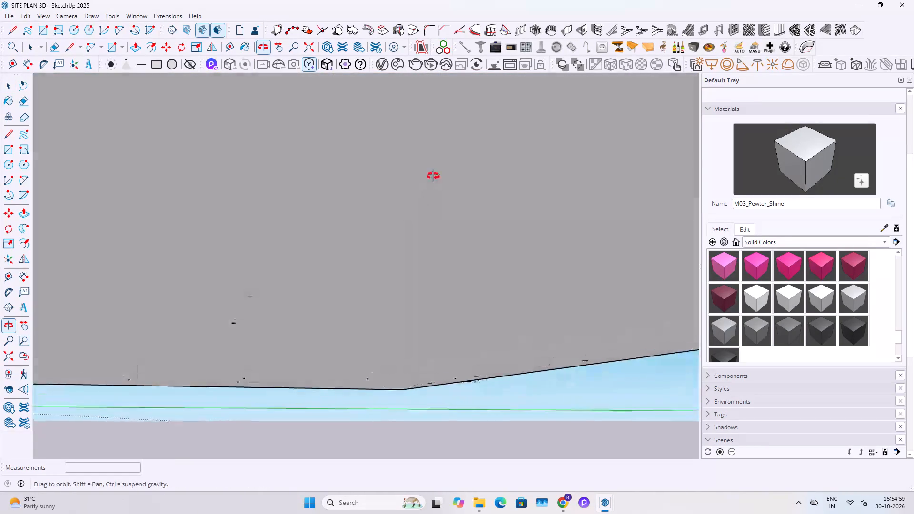
{"action": "middle_click_drag", "start_coordinate": [433, 176], "coordinate": [443, 226]}
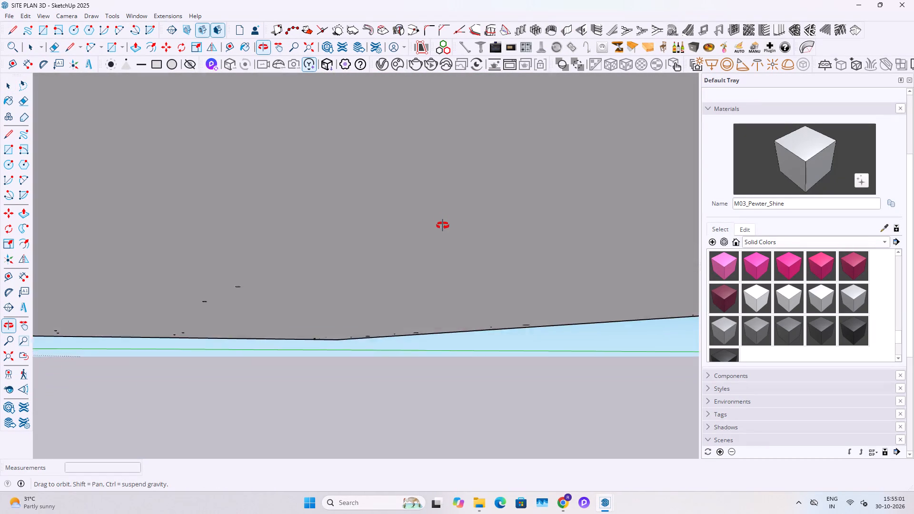
{"action": "middle_click_drag", "start_coordinate": [443, 226], "coordinate": [422, 261]}
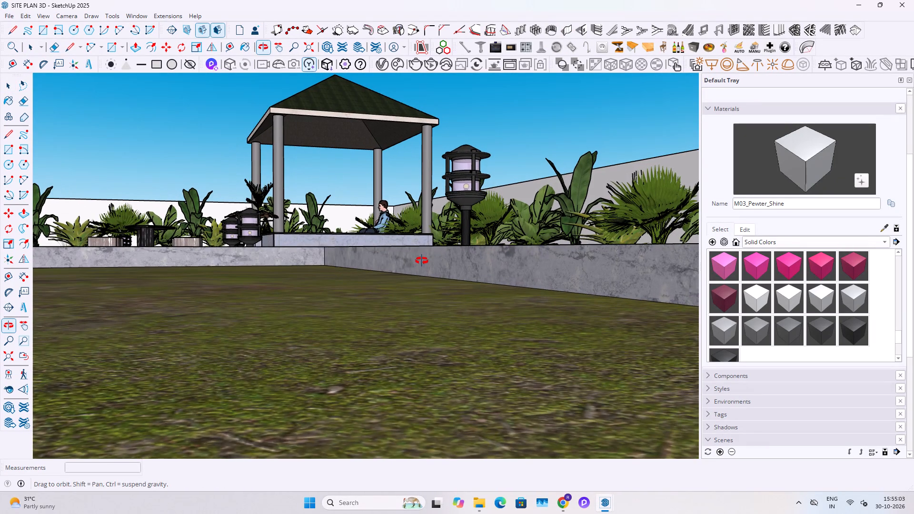
{"action": "middle_click_drag", "start_coordinate": [422, 261], "coordinate": [411, 256]}
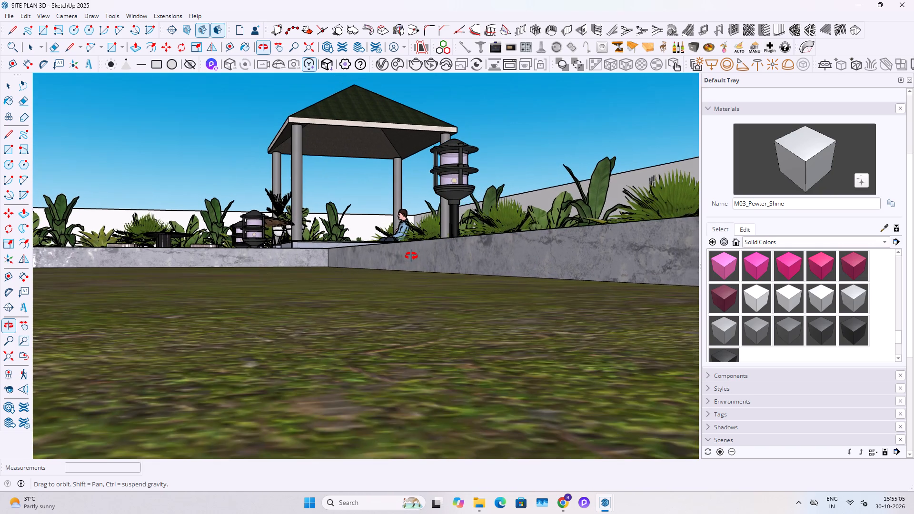
{"action": "middle_click_drag", "start_coordinate": [411, 256], "coordinate": [408, 251]}
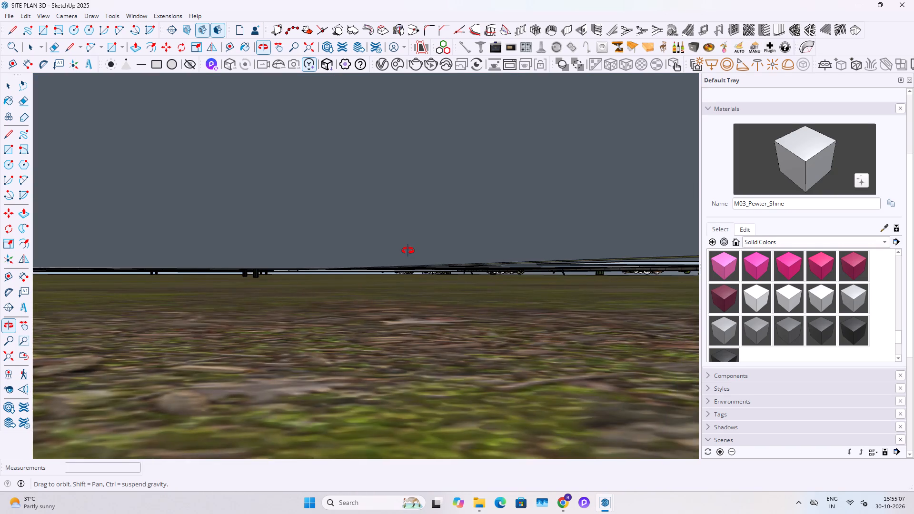
{"action": "middle_click_drag", "start_coordinate": [408, 251], "coordinate": [407, 250]}
{"action": "scroll", "coordinate": [247, 291], "scroll_direction": "up", "scroll_amount": 9}
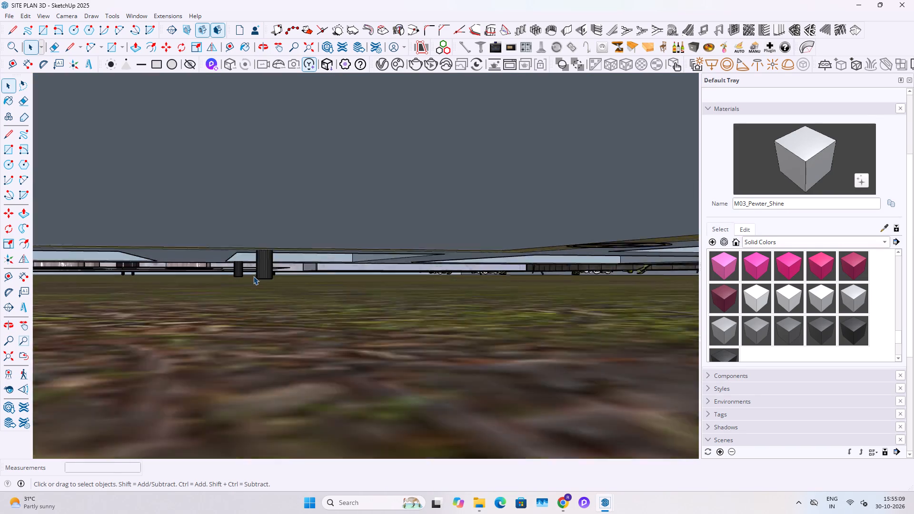
{"action": "scroll", "coordinate": [253, 276], "scroll_direction": "up", "scroll_amount": 1}
{"action": "left_click", "coordinate": [272, 262]}
{"action": "scroll", "coordinate": [272, 273], "scroll_direction": "up", "scroll_amount": 4}
{"action": "key", "text": "m"}
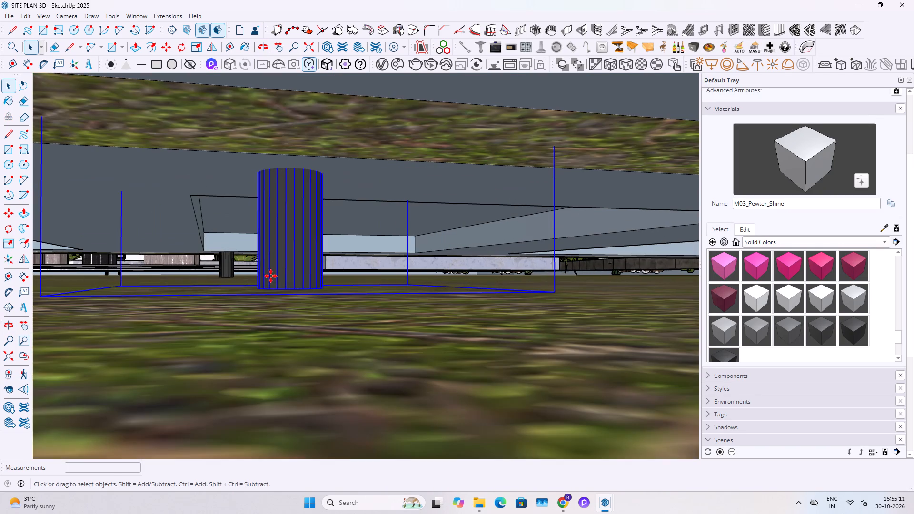
{"action": "left_click", "coordinate": [286, 288]}
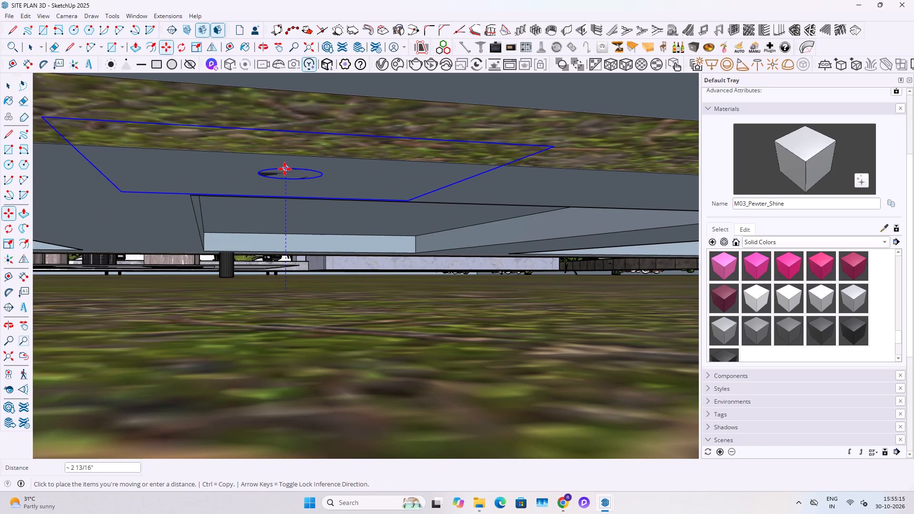
{"action": "left_click", "coordinate": [285, 169]}
{"action": "key", "text": "space"}
{"action": "key", "text": "space"}
Raise the neighbouring path light with the protruding post by about 2 13/16" to meet the ground face.
{"action": "scroll", "coordinate": [247, 234], "scroll_direction": "up", "scroll_amount": 14}
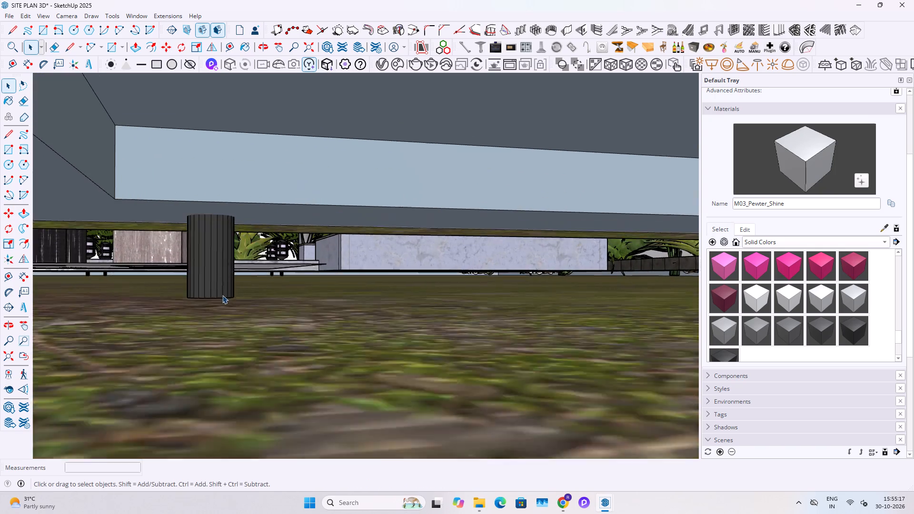
{"action": "scroll", "coordinate": [222, 295], "scroll_direction": "up", "scroll_amount": 5}
{"action": "middle_click_drag", "start_coordinate": [208, 287], "coordinate": [215, 277]}
{"action": "scroll", "coordinate": [209, 296], "scroll_direction": "up", "scroll_amount": 3}
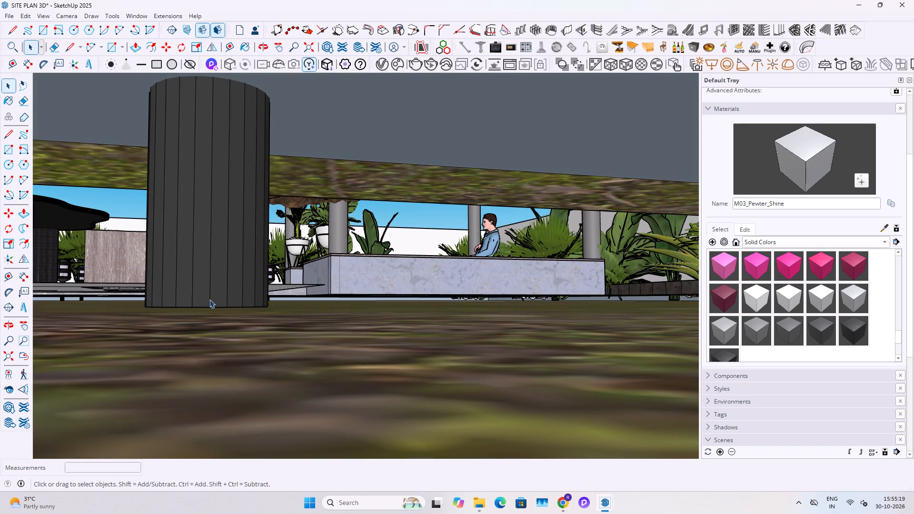
{"action": "left_click", "coordinate": [209, 299]}
{"action": "key", "text": "m"}
{"action": "left_click", "coordinate": [209, 308]}
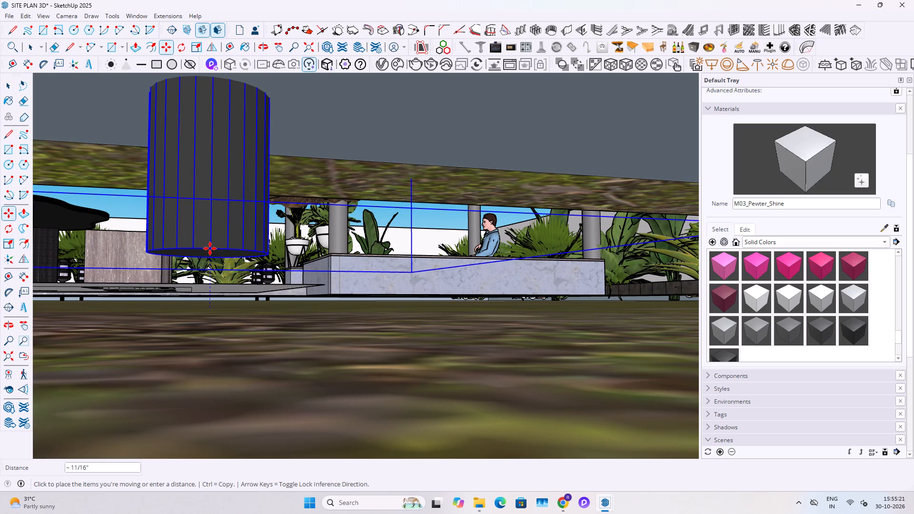
{"action": "middle_click_drag", "start_coordinate": [210, 248], "coordinate": [197, 394], "text": "shift"}
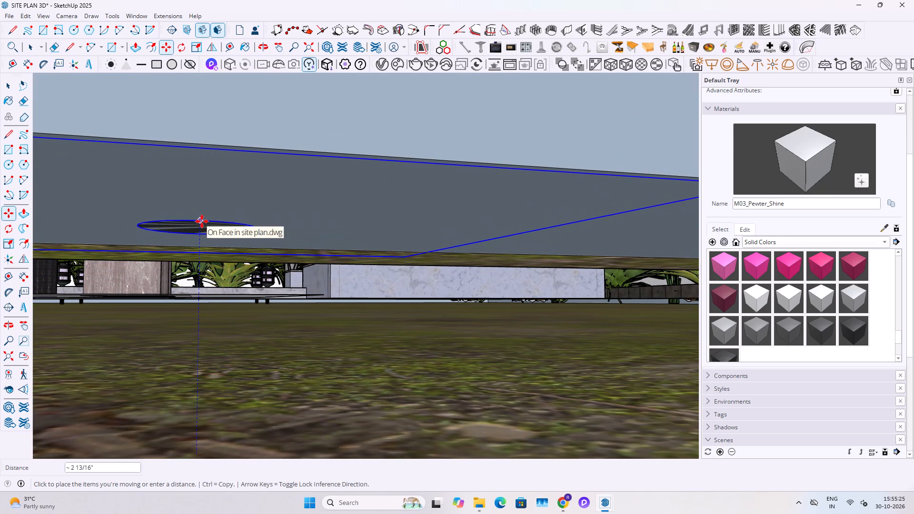
{"action": "left_click", "coordinate": [202, 221]}
{"action": "key", "text": "space"}
{"action": "key", "text": "space"}
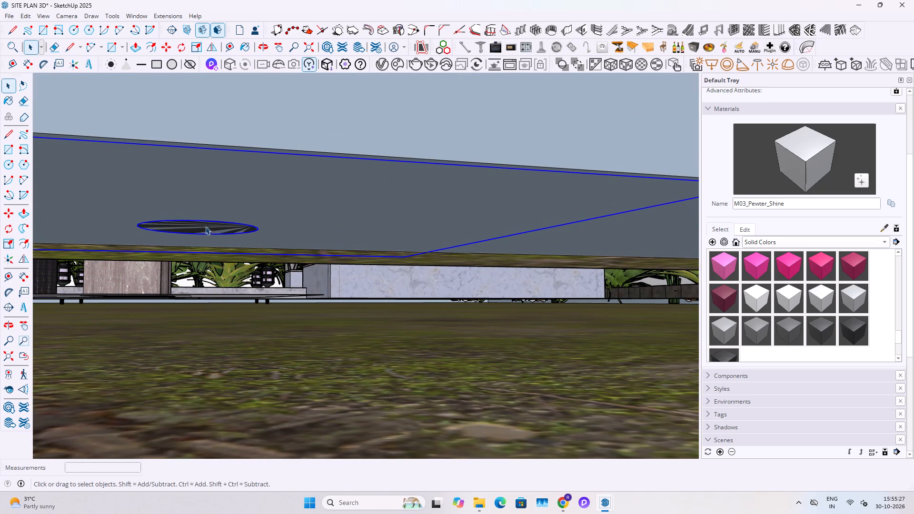
{"action": "key", "text": "Escape"}
{"action": "key", "text": "Escape"}
{"action": "key", "text": "Escape"}
Delete the stray plants standing outside the boundary wall at the corner near the gazebo.
{"action": "middle_click_drag", "start_coordinate": [288, 230], "coordinate": [260, 369]}
{"action": "scroll", "coordinate": [286, 306], "scroll_direction": "down", "scroll_amount": 20}
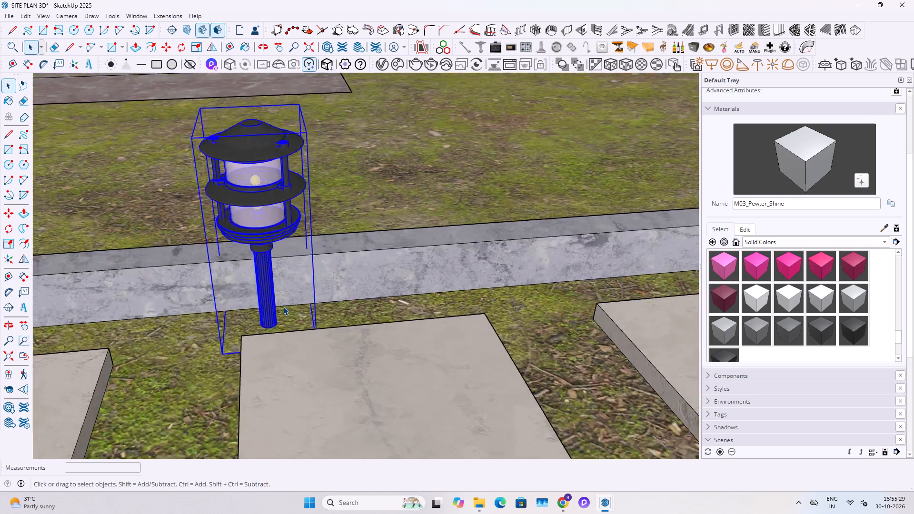
{"action": "scroll", "coordinate": [283, 306], "scroll_direction": "down", "scroll_amount": 2}
{"action": "middle_click_drag", "start_coordinate": [306, 265], "coordinate": [190, 318]}
{"action": "scroll", "coordinate": [187, 318], "scroll_direction": "up", "scroll_amount": 1}
{"action": "scroll", "coordinate": [190, 313], "scroll_direction": "down", "scroll_amount": 20}
{"action": "scroll", "coordinate": [190, 313], "scroll_direction": "down", "scroll_amount": 3}
{"action": "middle_click_drag", "start_coordinate": [227, 333], "coordinate": [149, 225]}
{"action": "left_click", "coordinate": [341, 332]}
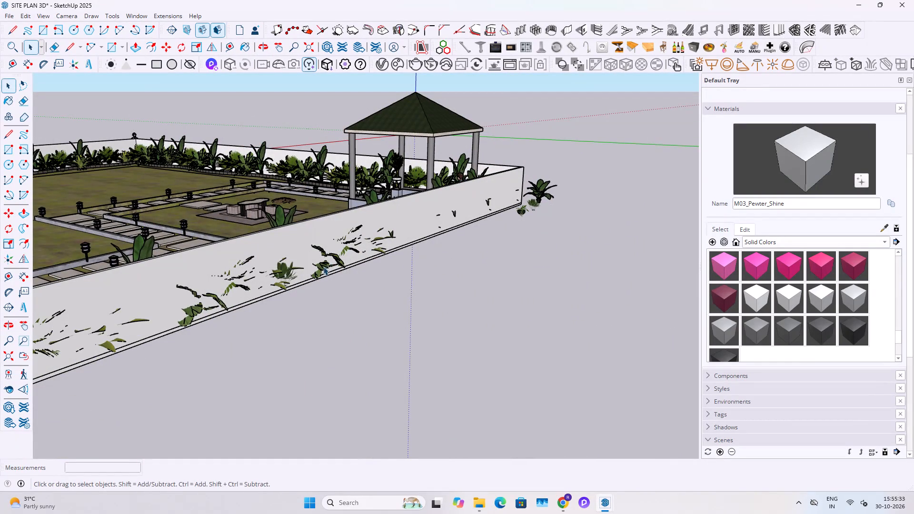
{"action": "scroll", "coordinate": [298, 275], "scroll_direction": "up", "scroll_amount": 4}
{"action": "scroll", "coordinate": [456, 241], "scroll_direction": "up", "scroll_amount": 3}
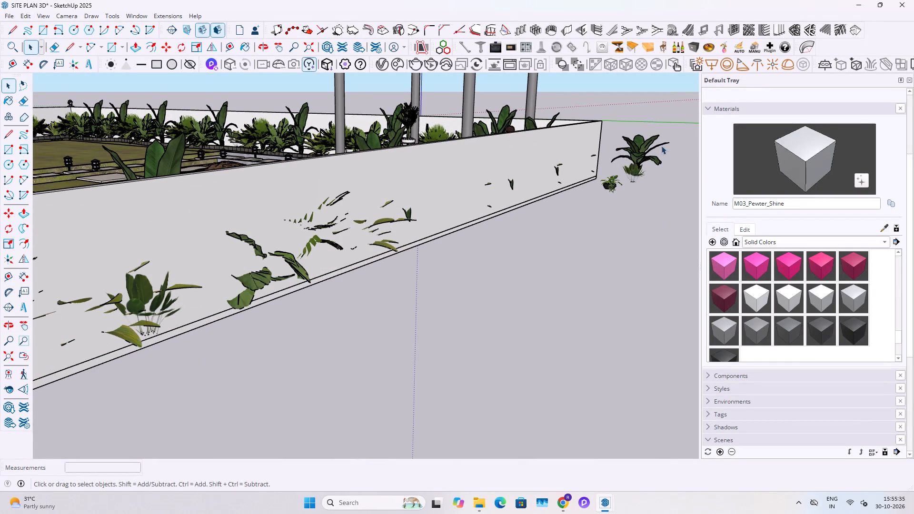
{"action": "left_click_drag", "start_coordinate": [661, 137], "coordinate": [629, 199]}
{"action": "key", "text": "Delete"}
{"action": "key", "text": "Delete"}
{"action": "left_click", "coordinate": [610, 188]}
{"action": "key", "text": "Delete"}
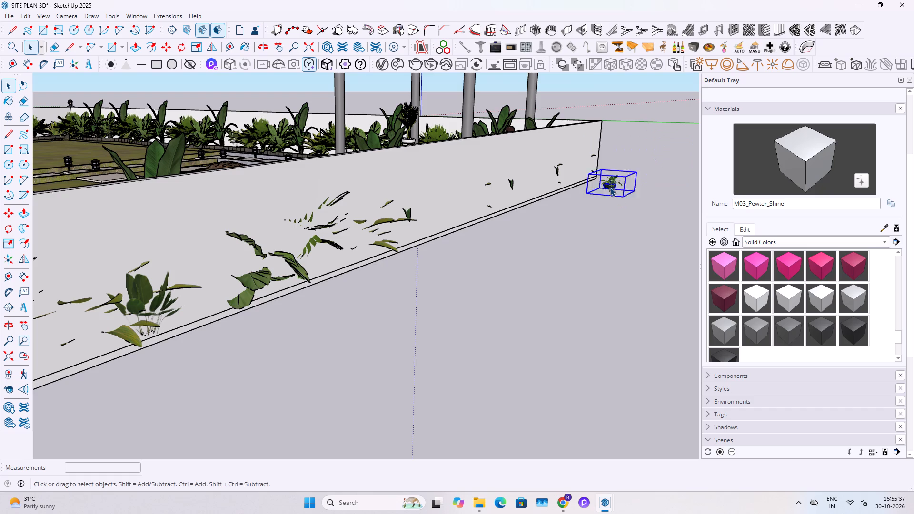
Delete the round brown soil patch beside the paved table seating area.
{"action": "middle_click_drag", "start_coordinate": [569, 269], "coordinate": [593, 349]}
{"action": "scroll", "coordinate": [591, 342], "scroll_direction": "down", "scroll_amount": 8}
{"action": "scroll", "coordinate": [369, 243], "scroll_direction": "up", "scroll_amount": 10}
{"action": "left_click", "coordinate": [393, 255]}
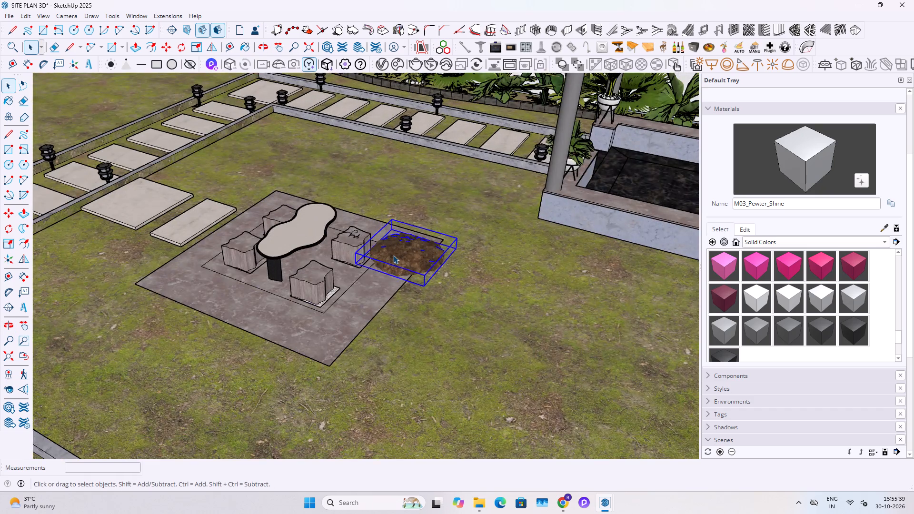
{"action": "scroll", "coordinate": [393, 255], "scroll_direction": "up", "scroll_amount": 5}
{"action": "key", "text": "Delete"}
Paint the wavy tabletop's top face with the checkered Tile_Interior_05_1K material from the Tile collection.
{"action": "scroll", "coordinate": [242, 255], "scroll_direction": "up", "scroll_amount": 8}
{"action": "middle_click_drag", "start_coordinate": [227, 253], "coordinate": [398, 182]}
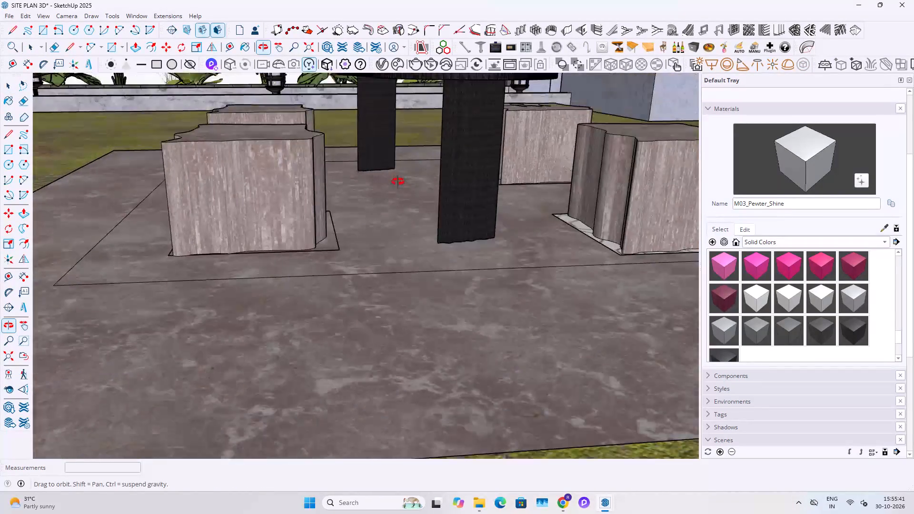
{"action": "middle_click_drag", "start_coordinate": [398, 182], "coordinate": [349, 297]}
{"action": "scroll", "coordinate": [344, 297], "scroll_direction": "up", "scroll_amount": 1}
{"action": "scroll", "coordinate": [325, 215], "scroll_direction": "down", "scroll_amount": 12}
{"action": "scroll", "coordinate": [292, 235], "scroll_direction": "up", "scroll_amount": 4}
{"action": "left_click", "coordinate": [341, 269]}
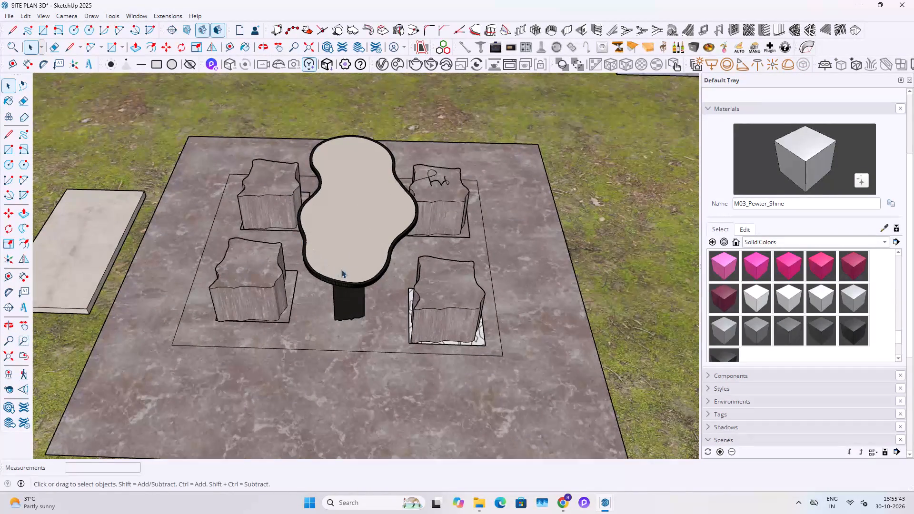
{"action": "scroll", "coordinate": [342, 268], "scroll_direction": "up", "scroll_amount": 9}
{"action": "double_click", "coordinate": [341, 267]}
{"action": "left_click", "coordinate": [326, 223]}
{"action": "scroll", "coordinate": [326, 223], "scroll_direction": "up", "scroll_amount": 4}
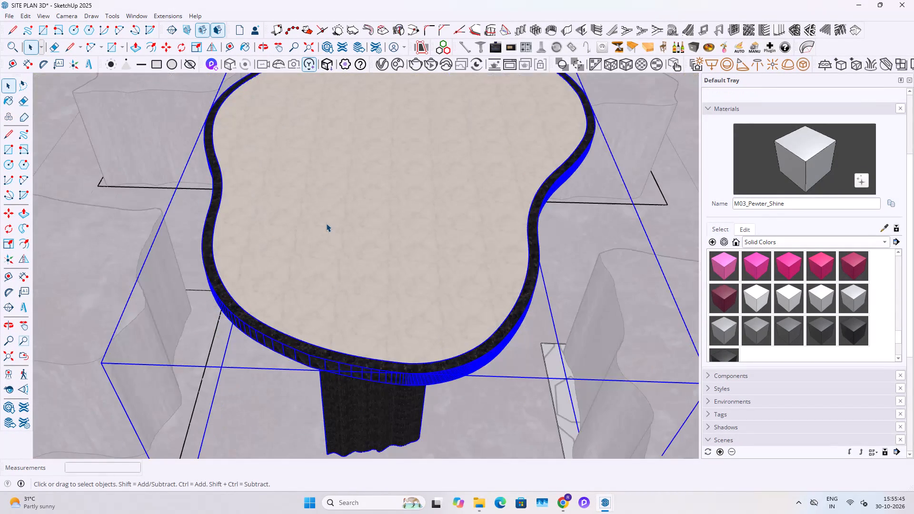
{"action": "left_click", "coordinate": [326, 223]}
{"action": "scroll", "coordinate": [328, 222], "scroll_direction": "up", "scroll_amount": 3}
{"action": "left_click", "coordinate": [322, 226]}
{"action": "triple_click", "coordinate": [328, 220]}
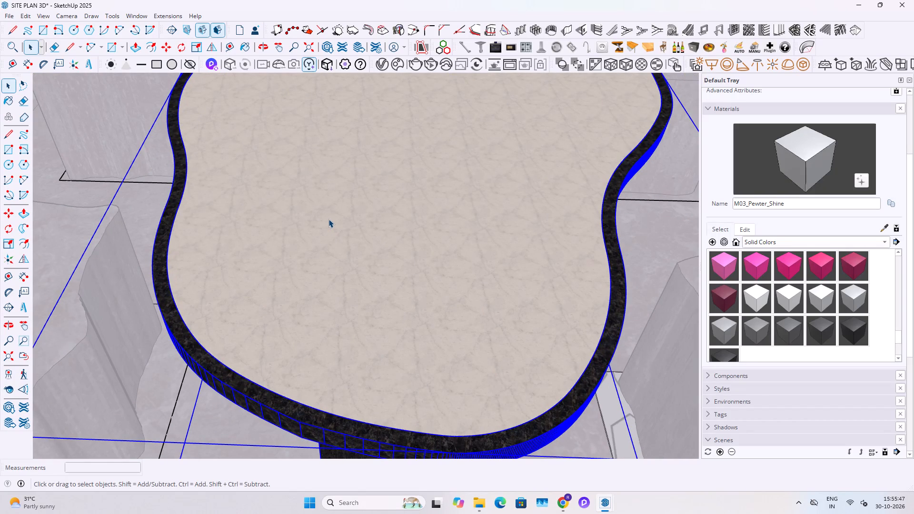
{"action": "left_click", "coordinate": [328, 219]}
{"action": "scroll", "coordinate": [240, 241], "scroll_direction": "up", "scroll_amount": 4}
{"action": "left_click", "coordinate": [237, 242]}
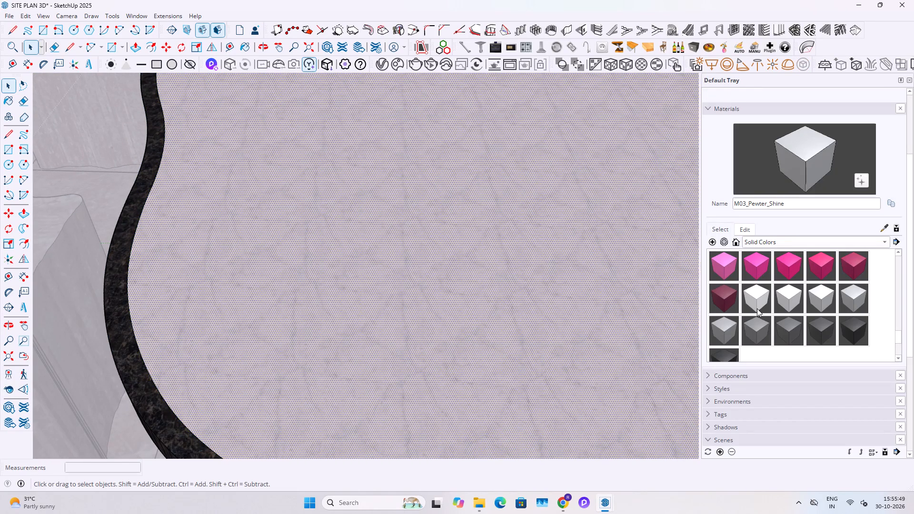
{"action": "scroll", "coordinate": [754, 307], "scroll_direction": "down", "scroll_amount": 2}
{"action": "scroll", "coordinate": [753, 307], "scroll_direction": "up", "scroll_amount": 1}
{"action": "left_click", "coordinate": [799, 238]}
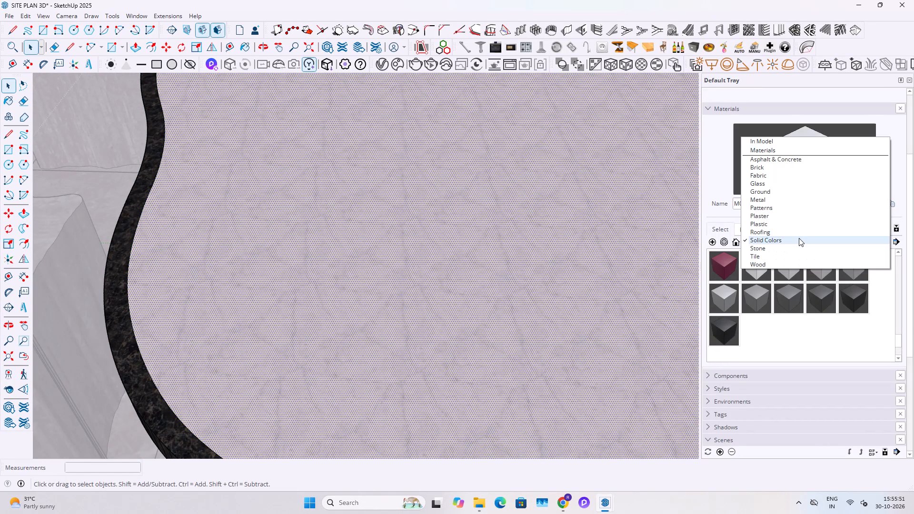
{"action": "left_click", "coordinate": [799, 238]}
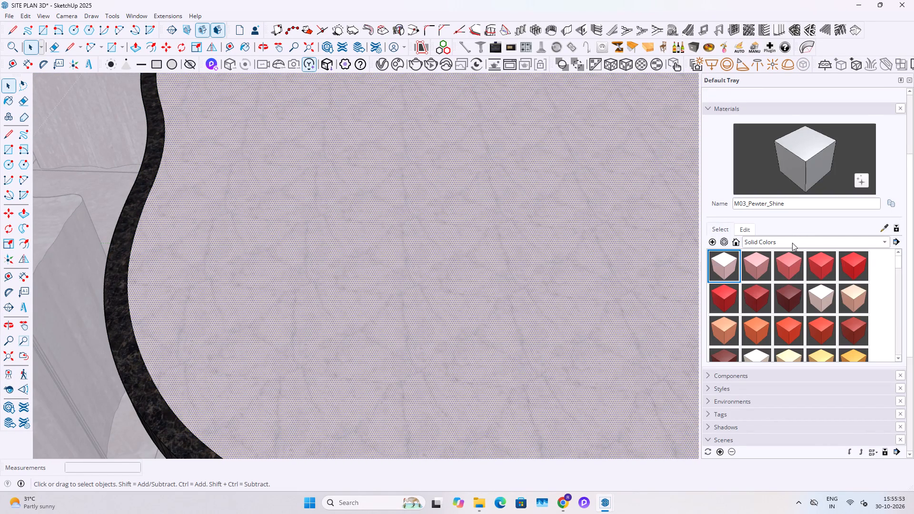
{"action": "left_click", "coordinate": [792, 243]}
{"action": "left_click", "coordinate": [755, 257]}
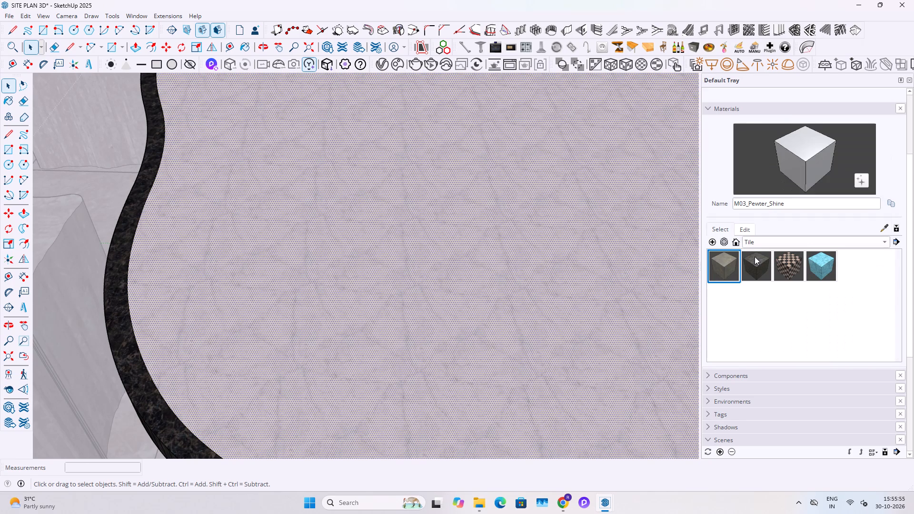
{"action": "left_click", "coordinate": [792, 265]}
{"action": "left_click", "coordinate": [534, 291]}
{"action": "scroll", "coordinate": [388, 340], "scroll_direction": "down", "scroll_amount": 11}
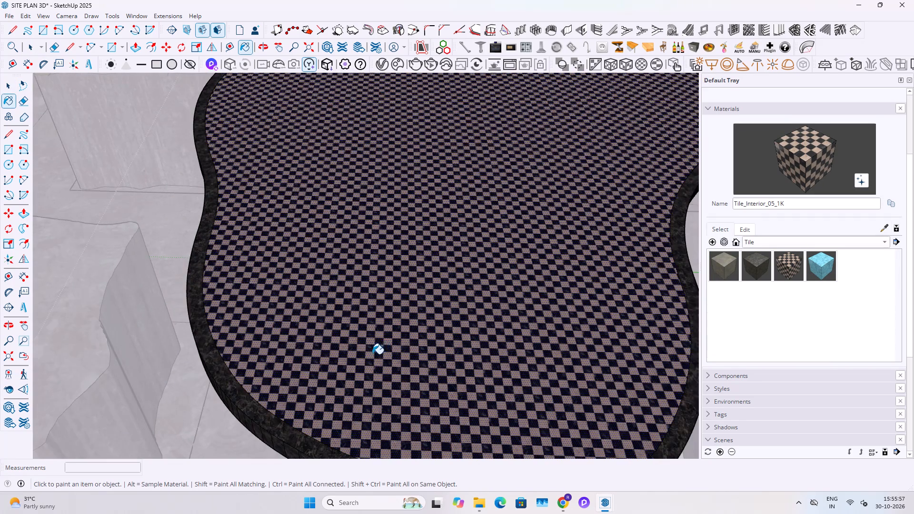
{"action": "key", "text": "Escape"}
{"action": "key", "text": "space"}
{"action": "key", "text": "Escape"}
{"action": "key", "text": "Escape"}
{"action": "key", "text": "space"}
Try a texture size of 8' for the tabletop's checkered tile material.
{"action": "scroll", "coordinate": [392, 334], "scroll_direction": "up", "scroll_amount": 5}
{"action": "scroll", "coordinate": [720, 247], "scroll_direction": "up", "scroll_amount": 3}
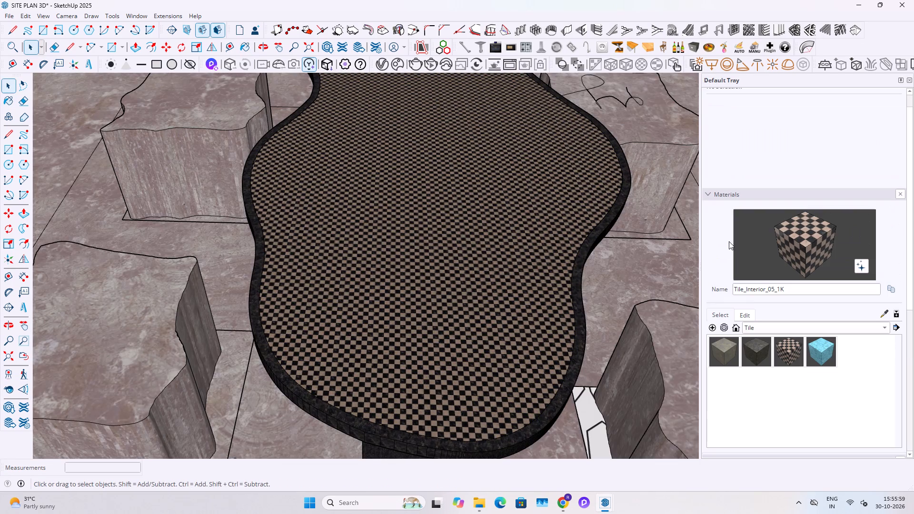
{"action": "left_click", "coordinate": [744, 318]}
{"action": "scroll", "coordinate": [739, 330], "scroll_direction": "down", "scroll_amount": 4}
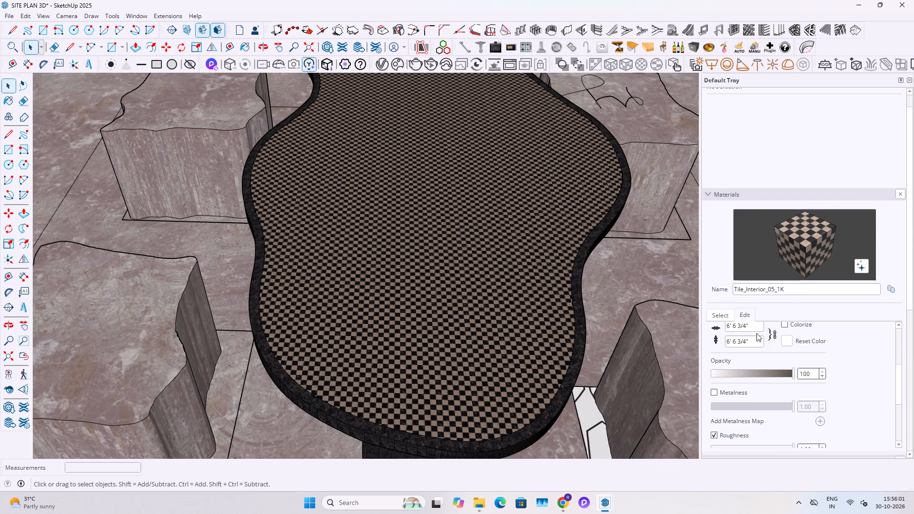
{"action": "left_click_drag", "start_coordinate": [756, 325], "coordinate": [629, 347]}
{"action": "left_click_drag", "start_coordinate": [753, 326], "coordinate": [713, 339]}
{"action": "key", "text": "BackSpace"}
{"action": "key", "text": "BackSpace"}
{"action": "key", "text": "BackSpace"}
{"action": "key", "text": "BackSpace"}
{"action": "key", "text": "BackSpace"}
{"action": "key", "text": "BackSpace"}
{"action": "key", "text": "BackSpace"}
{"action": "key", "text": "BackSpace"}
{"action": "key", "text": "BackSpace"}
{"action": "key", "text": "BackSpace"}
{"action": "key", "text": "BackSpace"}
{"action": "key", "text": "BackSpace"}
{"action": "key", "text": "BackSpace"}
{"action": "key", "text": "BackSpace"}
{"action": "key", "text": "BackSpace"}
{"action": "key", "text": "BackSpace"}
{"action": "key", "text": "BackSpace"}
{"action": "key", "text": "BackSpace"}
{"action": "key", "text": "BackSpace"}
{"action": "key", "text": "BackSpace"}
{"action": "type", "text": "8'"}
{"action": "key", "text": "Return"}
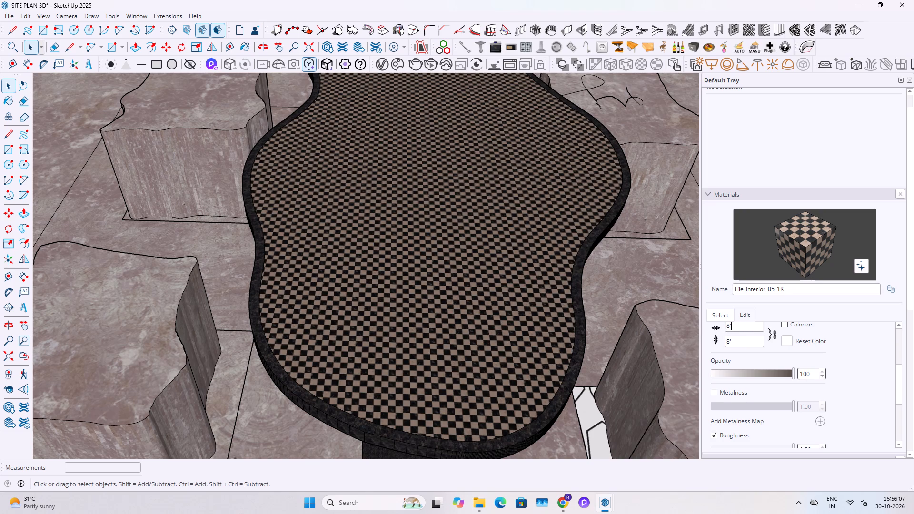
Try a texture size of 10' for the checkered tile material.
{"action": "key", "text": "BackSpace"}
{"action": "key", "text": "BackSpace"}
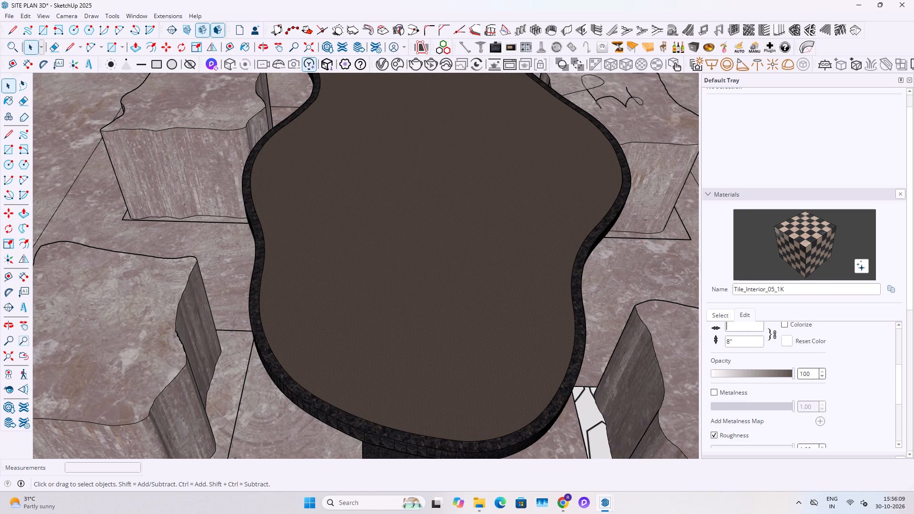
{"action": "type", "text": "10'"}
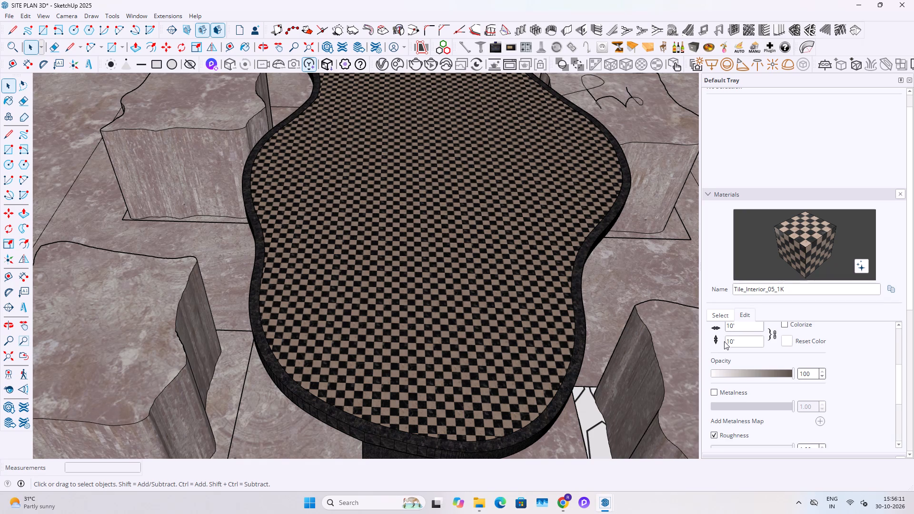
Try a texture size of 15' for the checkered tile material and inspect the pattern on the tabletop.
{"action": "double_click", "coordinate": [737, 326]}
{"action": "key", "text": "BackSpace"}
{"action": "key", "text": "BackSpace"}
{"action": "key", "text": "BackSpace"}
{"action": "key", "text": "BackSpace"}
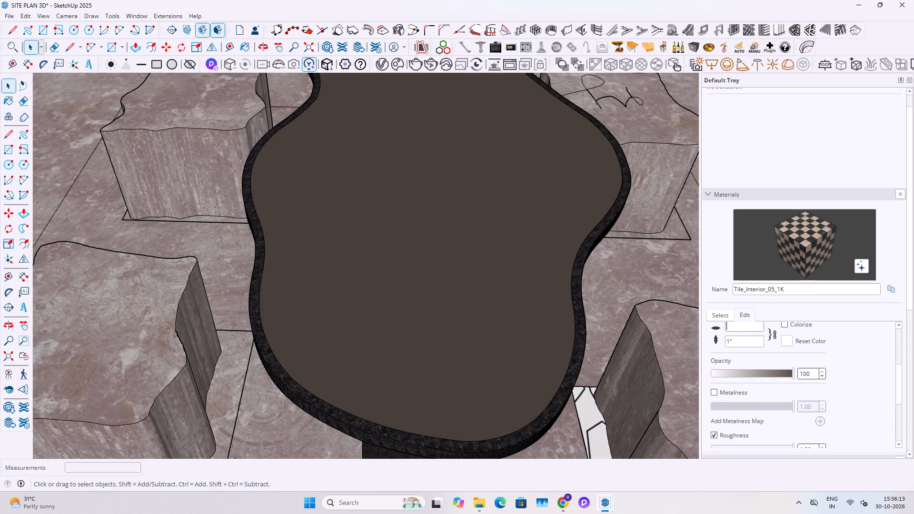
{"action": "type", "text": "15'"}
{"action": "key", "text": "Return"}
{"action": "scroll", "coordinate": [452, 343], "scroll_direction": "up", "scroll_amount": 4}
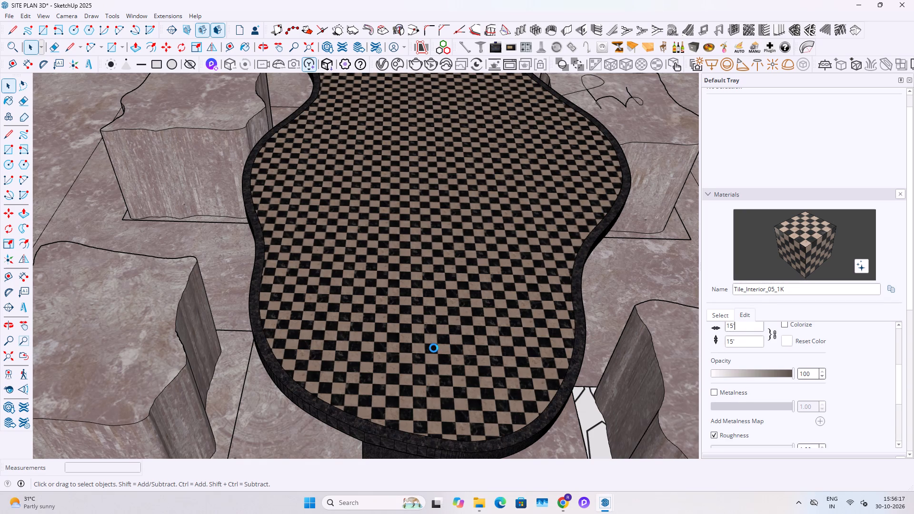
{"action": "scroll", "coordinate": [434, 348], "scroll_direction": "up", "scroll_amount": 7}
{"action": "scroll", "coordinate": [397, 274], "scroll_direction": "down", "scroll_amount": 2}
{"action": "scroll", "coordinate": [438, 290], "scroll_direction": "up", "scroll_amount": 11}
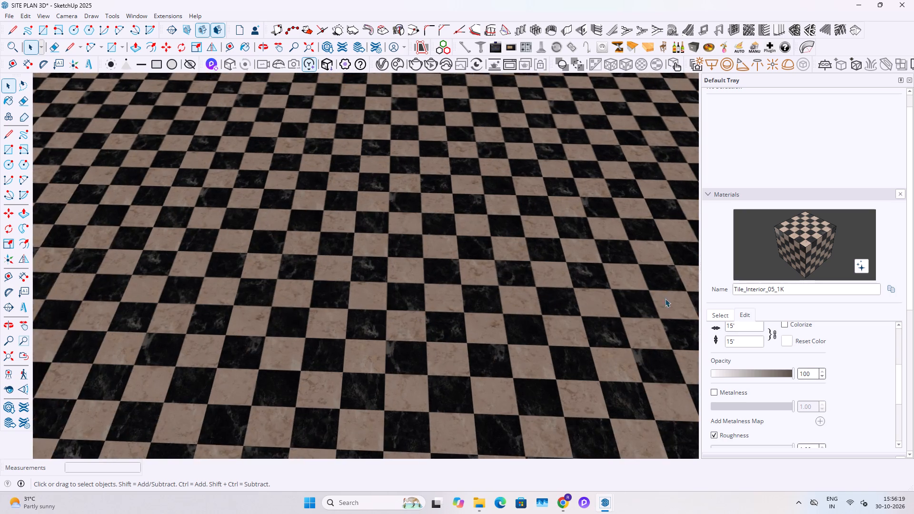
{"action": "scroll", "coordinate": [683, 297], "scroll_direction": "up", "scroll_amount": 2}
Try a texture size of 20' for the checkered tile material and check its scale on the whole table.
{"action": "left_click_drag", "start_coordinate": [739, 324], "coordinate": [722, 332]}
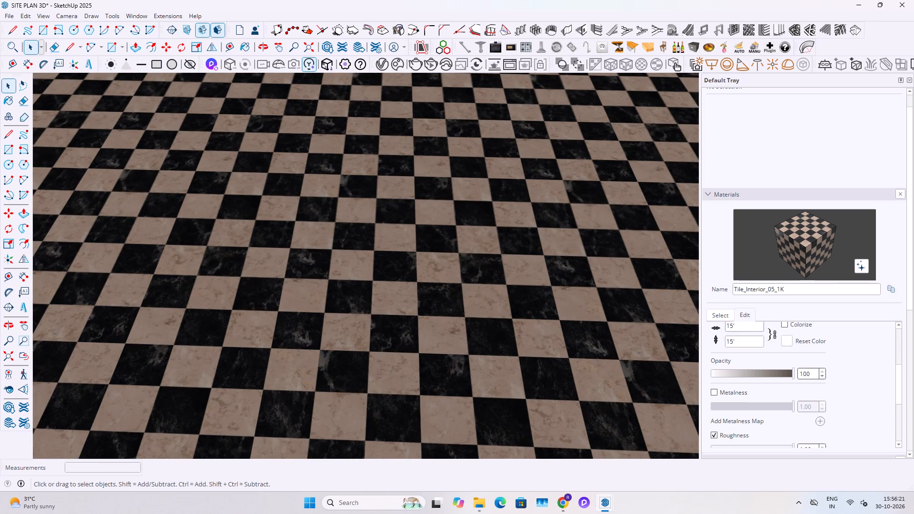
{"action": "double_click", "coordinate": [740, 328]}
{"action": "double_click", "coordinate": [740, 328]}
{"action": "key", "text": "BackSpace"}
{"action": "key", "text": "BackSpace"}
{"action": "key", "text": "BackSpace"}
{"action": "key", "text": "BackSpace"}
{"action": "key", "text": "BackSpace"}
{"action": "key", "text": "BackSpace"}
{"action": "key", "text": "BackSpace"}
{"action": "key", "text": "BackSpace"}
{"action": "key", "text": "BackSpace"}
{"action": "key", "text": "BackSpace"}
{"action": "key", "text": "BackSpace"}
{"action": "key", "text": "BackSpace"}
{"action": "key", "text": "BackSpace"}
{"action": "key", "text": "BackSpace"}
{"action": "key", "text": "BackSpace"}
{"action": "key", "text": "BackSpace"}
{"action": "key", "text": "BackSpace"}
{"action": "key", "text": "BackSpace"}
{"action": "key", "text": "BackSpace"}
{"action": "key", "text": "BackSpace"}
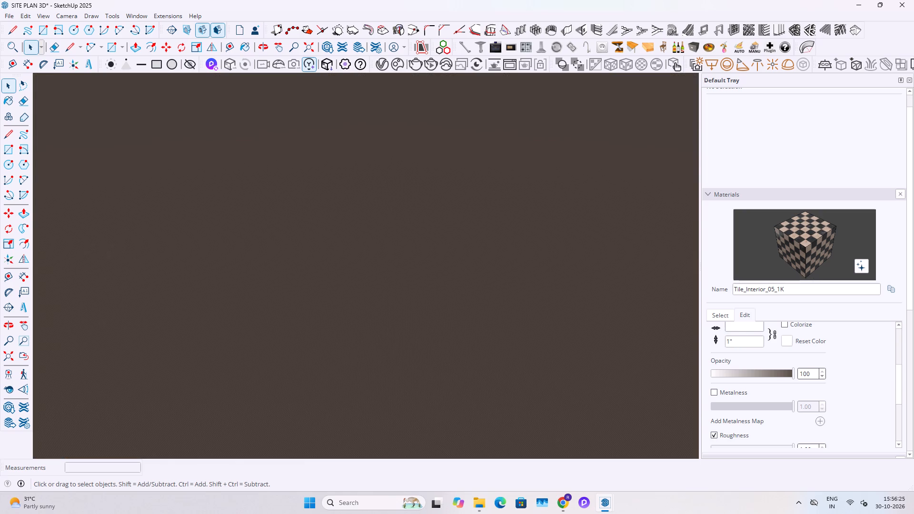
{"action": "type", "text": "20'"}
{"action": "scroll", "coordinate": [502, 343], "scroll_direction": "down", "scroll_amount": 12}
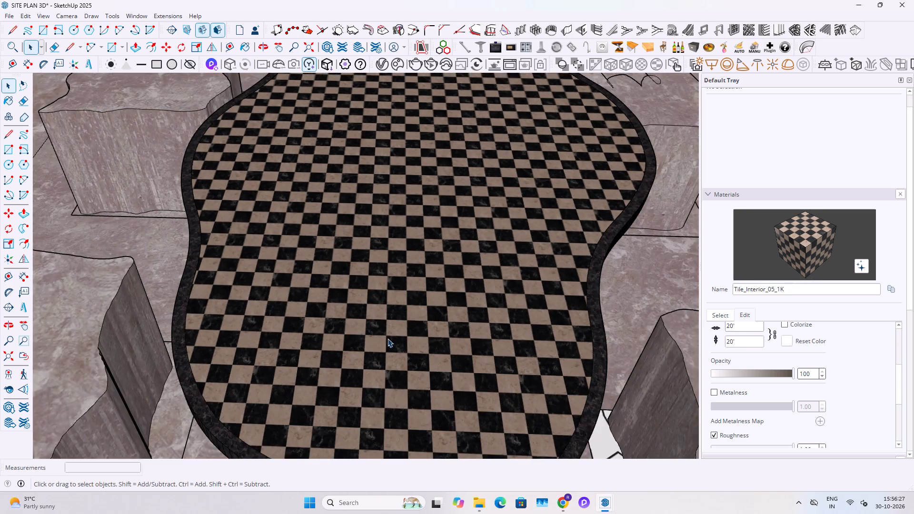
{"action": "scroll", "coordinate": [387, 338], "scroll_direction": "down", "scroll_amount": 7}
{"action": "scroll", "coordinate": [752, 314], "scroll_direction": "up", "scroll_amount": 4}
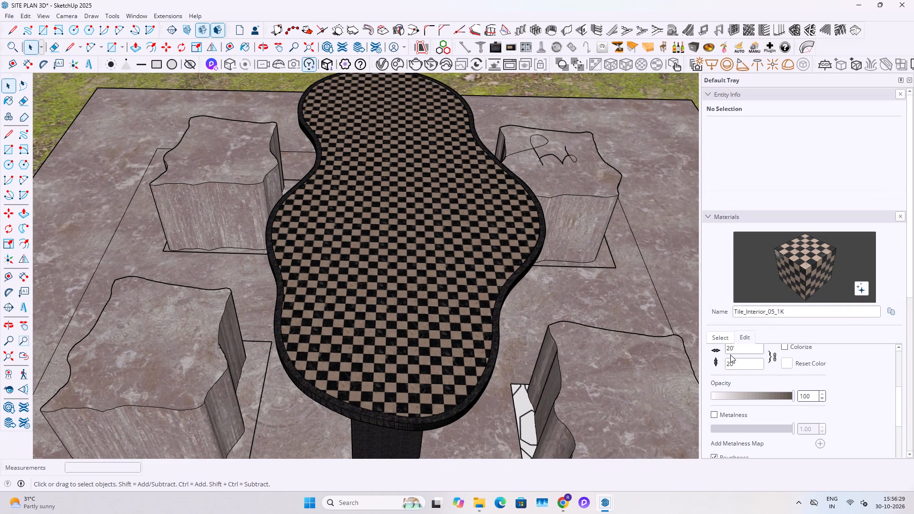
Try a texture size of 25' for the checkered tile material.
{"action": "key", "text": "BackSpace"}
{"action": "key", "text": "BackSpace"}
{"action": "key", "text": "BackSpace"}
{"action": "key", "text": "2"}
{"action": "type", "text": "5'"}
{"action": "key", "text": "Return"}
Set the checkered tile material's texture size to 28'.
{"action": "key", "text": "BackSpace"}
{"action": "key", "text": "BackSpace"}
{"action": "key", "text": "BackSpace"}
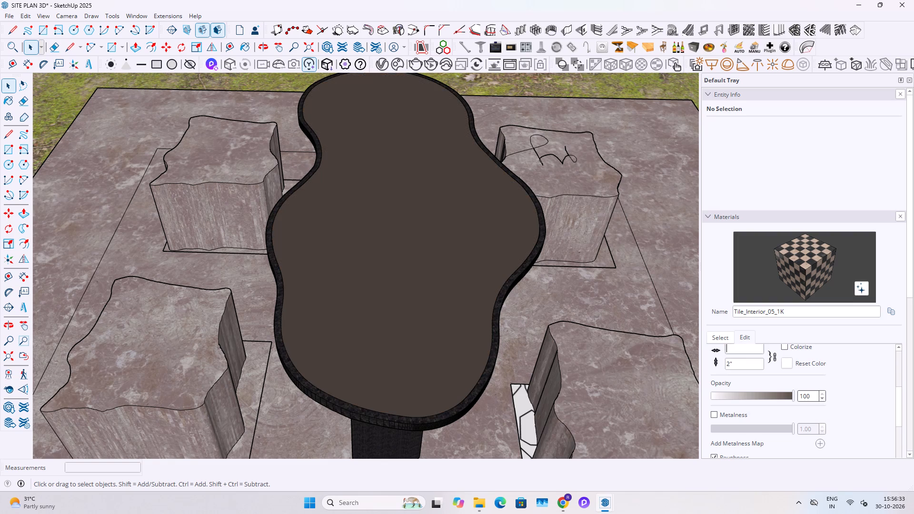
{"action": "key", "text": "BackSpace"}
{"action": "type", "text": "28'"}
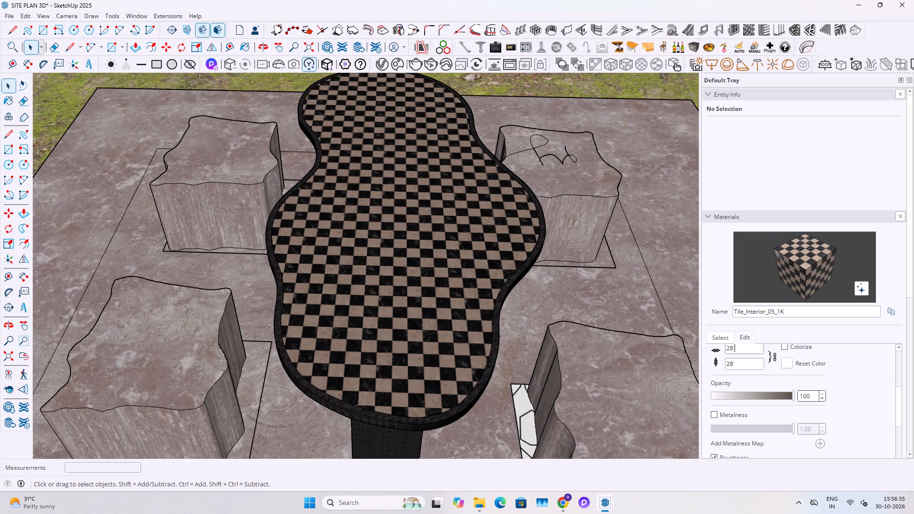
{"action": "key", "text": "space"}
{"action": "scroll", "coordinate": [456, 334], "scroll_direction": "down", "scroll_amount": 5}
{"action": "key", "text": "Escape"}
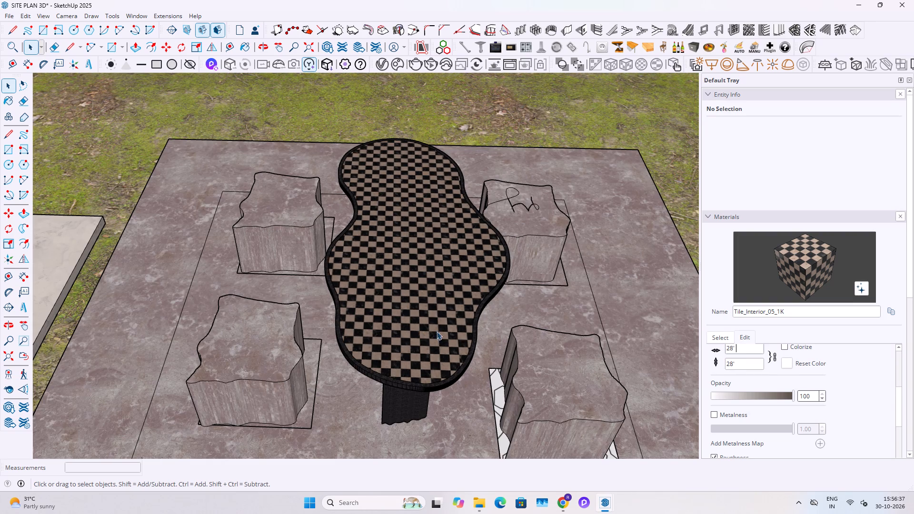
{"action": "key", "text": "Escape"}
Inside the seating group, offset the top outline of the stool above the white-patterned patch outward by 1".
{"action": "left_click", "coordinate": [558, 364]}
{"action": "middle_click_drag", "start_coordinate": [545, 394], "coordinate": [485, 349], "text": "shift"}
{"action": "double_click", "coordinate": [525, 337]}
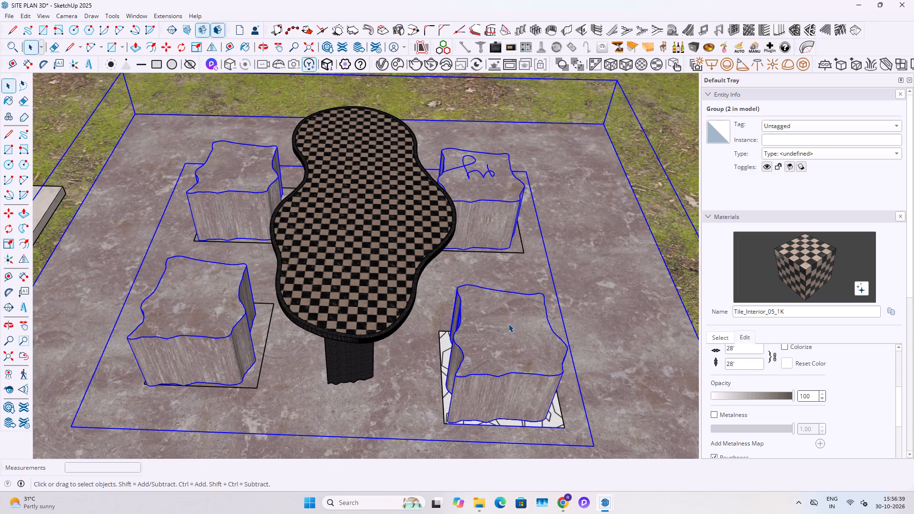
{"action": "left_click", "coordinate": [508, 323]}
{"action": "scroll", "coordinate": [500, 353], "scroll_direction": "up", "scroll_amount": 3}
{"action": "left_click", "coordinate": [796, 258]}
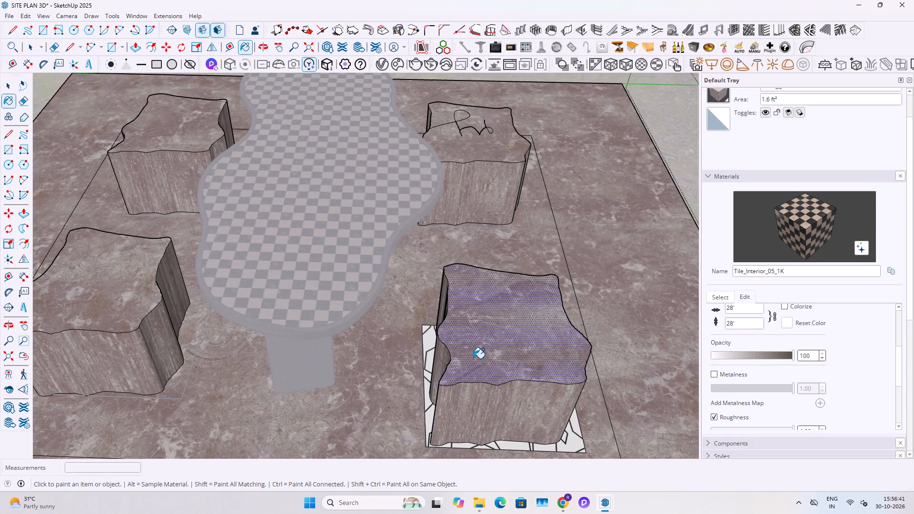
{"action": "key", "text": "space"}
{"action": "scroll", "coordinate": [485, 346], "scroll_direction": "up", "scroll_amount": 3}
{"action": "key", "text": "f"}
{"action": "left_click", "coordinate": [444, 351]}
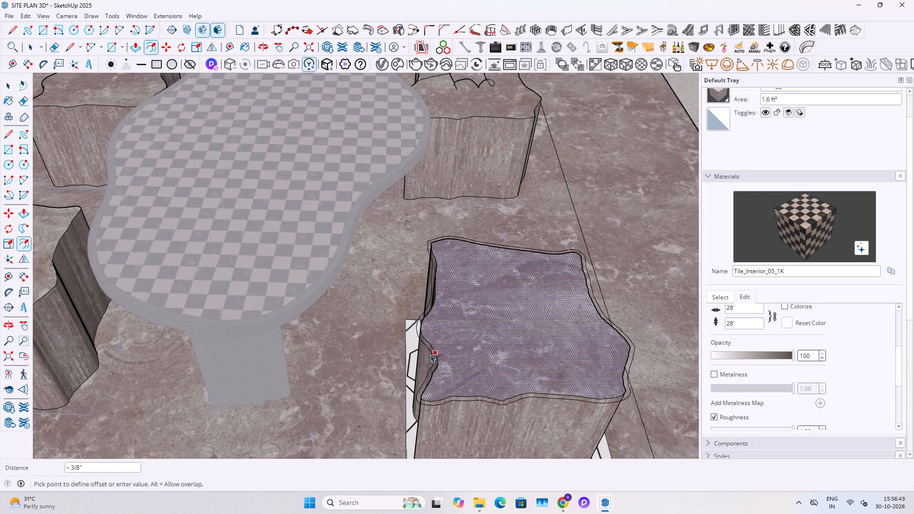
{"action": "type", "text": "1\""}
{"action": "key", "text": "Return"}
{"action": "key", "text": "space"}
Push/Pull the border ring around the stool's top upward by 1" to form a raised rim.
{"action": "left_click", "coordinate": [427, 369]}
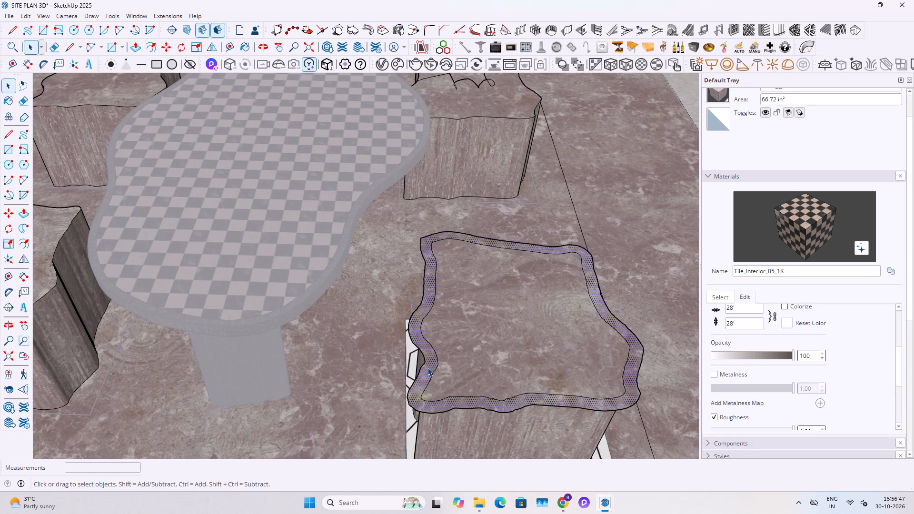
{"action": "key", "text": "p"}
{"action": "left_click", "coordinate": [427, 366]}
{"action": "type", "text": "1\""}
{"action": "key", "text": "Return"}
{"action": "key", "text": "space"}
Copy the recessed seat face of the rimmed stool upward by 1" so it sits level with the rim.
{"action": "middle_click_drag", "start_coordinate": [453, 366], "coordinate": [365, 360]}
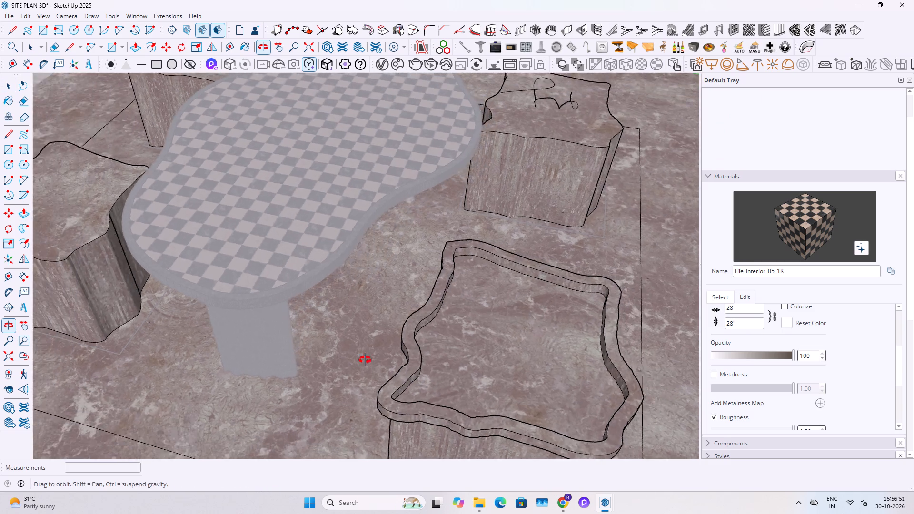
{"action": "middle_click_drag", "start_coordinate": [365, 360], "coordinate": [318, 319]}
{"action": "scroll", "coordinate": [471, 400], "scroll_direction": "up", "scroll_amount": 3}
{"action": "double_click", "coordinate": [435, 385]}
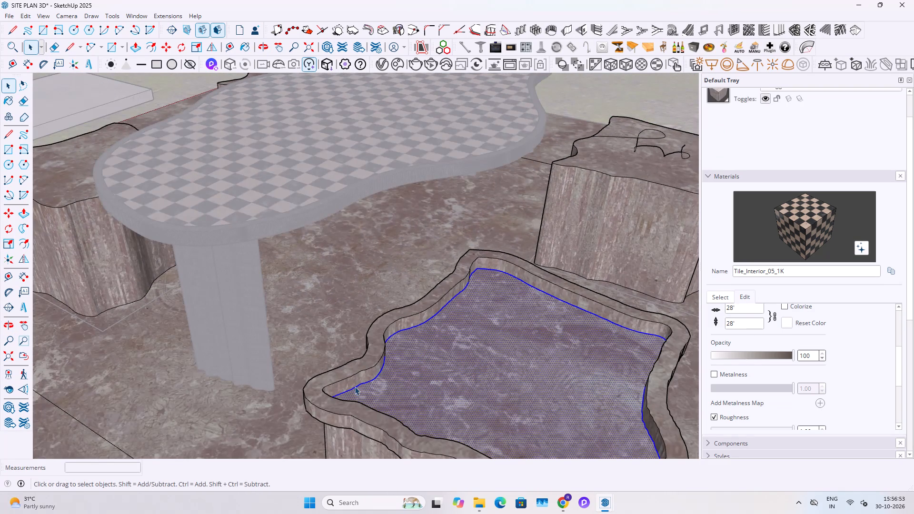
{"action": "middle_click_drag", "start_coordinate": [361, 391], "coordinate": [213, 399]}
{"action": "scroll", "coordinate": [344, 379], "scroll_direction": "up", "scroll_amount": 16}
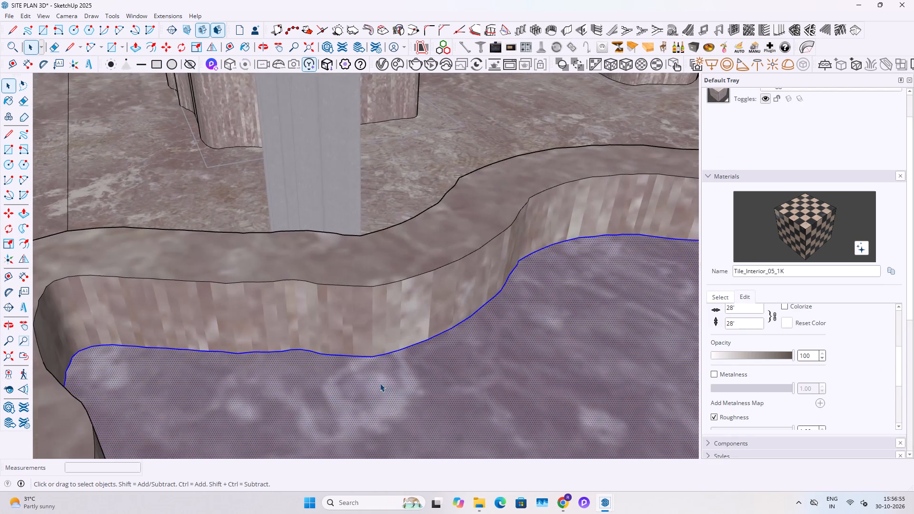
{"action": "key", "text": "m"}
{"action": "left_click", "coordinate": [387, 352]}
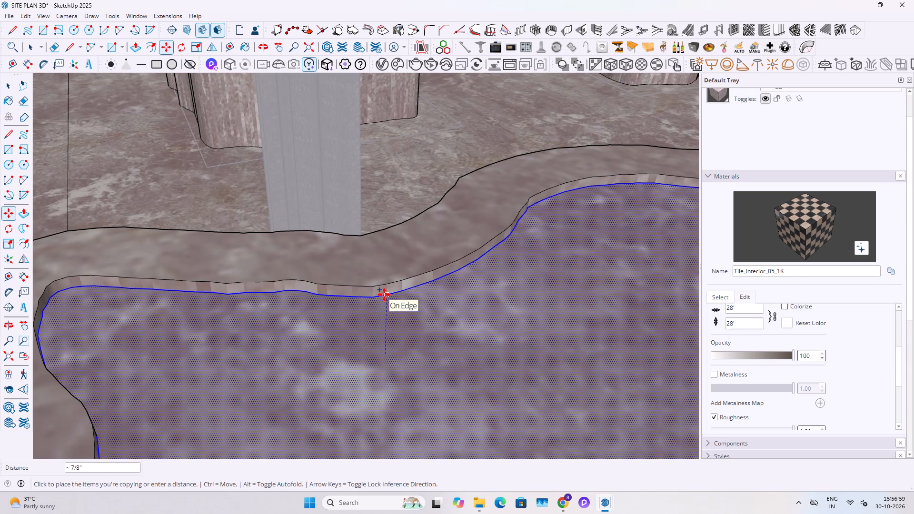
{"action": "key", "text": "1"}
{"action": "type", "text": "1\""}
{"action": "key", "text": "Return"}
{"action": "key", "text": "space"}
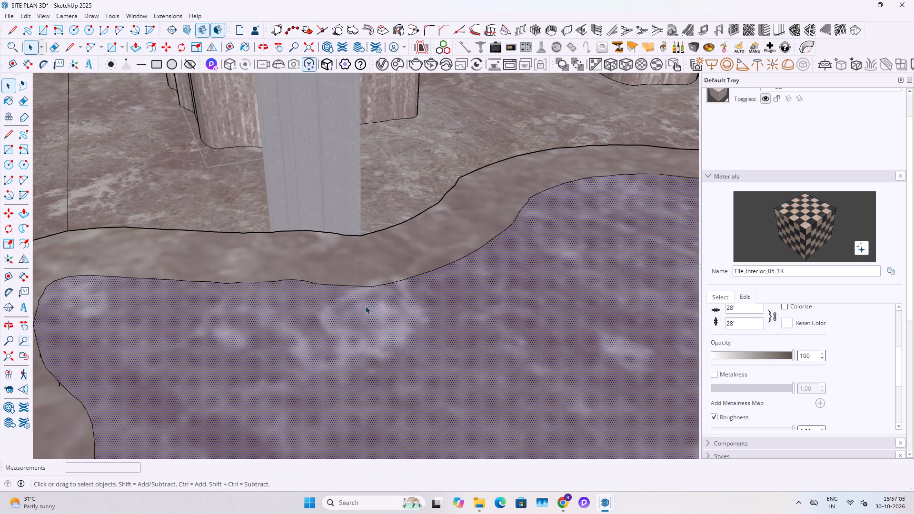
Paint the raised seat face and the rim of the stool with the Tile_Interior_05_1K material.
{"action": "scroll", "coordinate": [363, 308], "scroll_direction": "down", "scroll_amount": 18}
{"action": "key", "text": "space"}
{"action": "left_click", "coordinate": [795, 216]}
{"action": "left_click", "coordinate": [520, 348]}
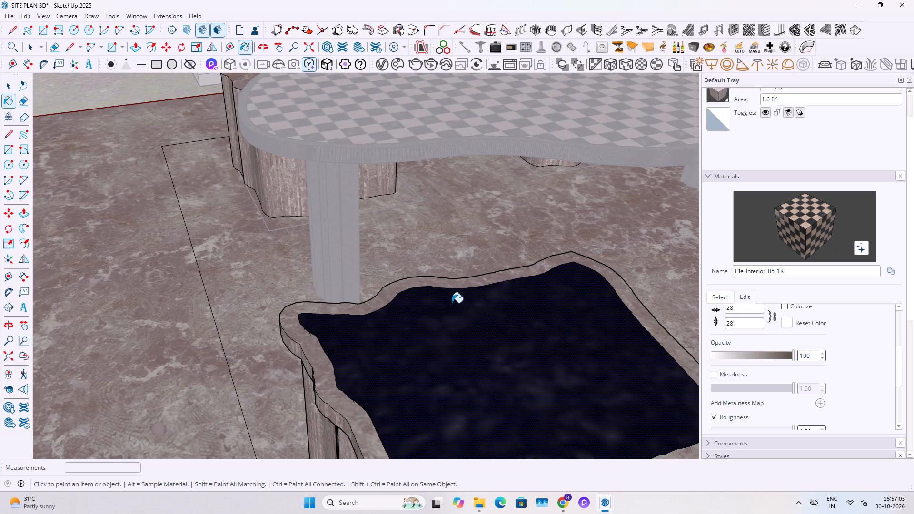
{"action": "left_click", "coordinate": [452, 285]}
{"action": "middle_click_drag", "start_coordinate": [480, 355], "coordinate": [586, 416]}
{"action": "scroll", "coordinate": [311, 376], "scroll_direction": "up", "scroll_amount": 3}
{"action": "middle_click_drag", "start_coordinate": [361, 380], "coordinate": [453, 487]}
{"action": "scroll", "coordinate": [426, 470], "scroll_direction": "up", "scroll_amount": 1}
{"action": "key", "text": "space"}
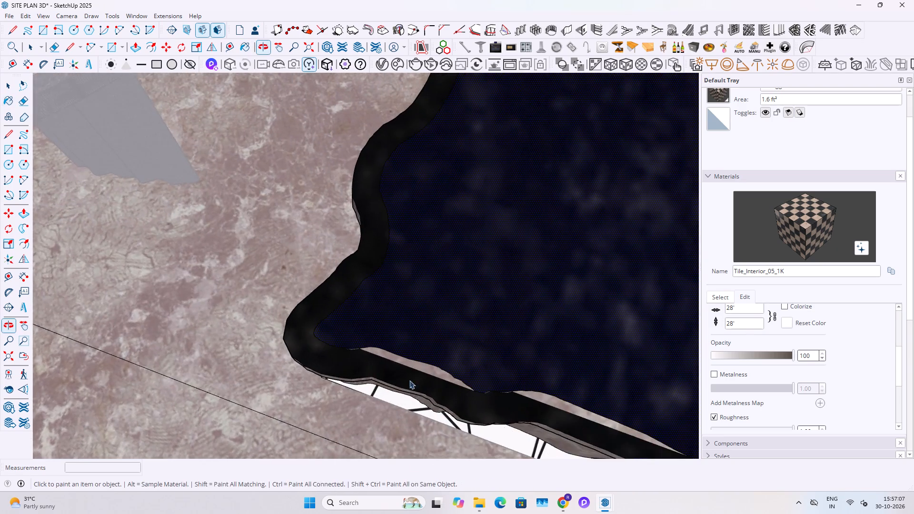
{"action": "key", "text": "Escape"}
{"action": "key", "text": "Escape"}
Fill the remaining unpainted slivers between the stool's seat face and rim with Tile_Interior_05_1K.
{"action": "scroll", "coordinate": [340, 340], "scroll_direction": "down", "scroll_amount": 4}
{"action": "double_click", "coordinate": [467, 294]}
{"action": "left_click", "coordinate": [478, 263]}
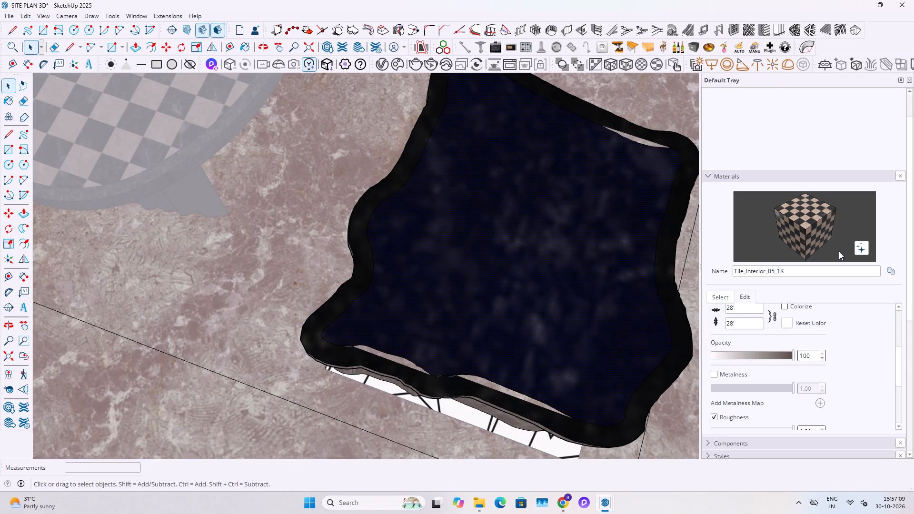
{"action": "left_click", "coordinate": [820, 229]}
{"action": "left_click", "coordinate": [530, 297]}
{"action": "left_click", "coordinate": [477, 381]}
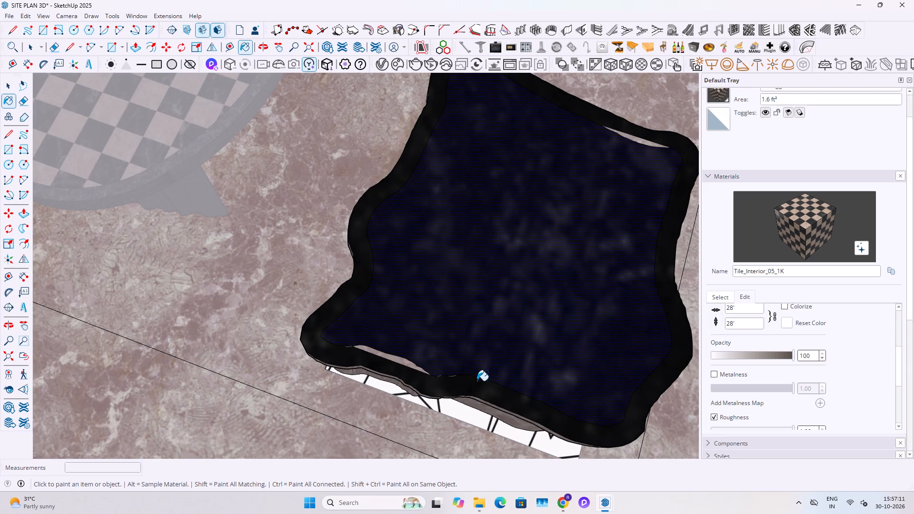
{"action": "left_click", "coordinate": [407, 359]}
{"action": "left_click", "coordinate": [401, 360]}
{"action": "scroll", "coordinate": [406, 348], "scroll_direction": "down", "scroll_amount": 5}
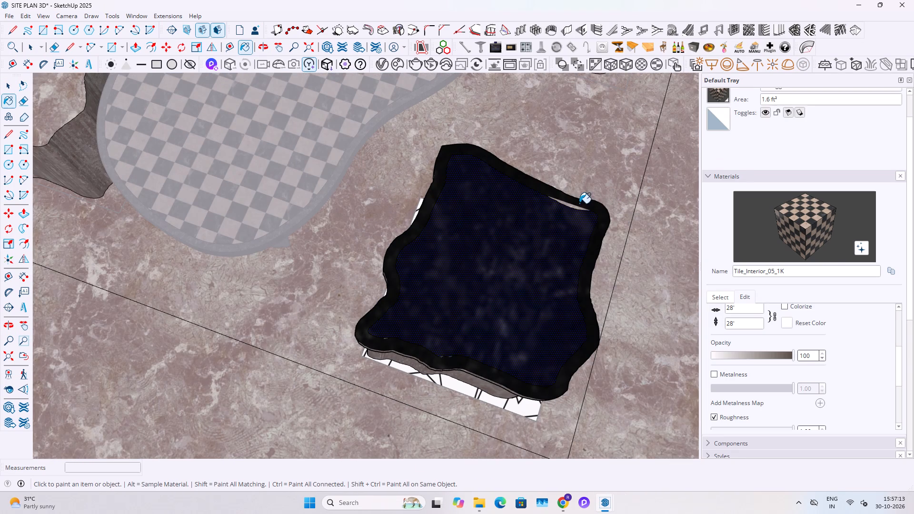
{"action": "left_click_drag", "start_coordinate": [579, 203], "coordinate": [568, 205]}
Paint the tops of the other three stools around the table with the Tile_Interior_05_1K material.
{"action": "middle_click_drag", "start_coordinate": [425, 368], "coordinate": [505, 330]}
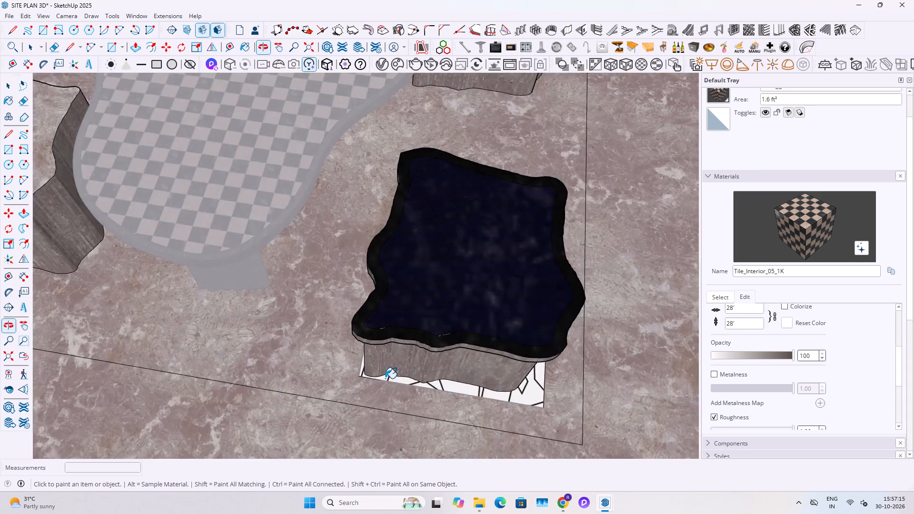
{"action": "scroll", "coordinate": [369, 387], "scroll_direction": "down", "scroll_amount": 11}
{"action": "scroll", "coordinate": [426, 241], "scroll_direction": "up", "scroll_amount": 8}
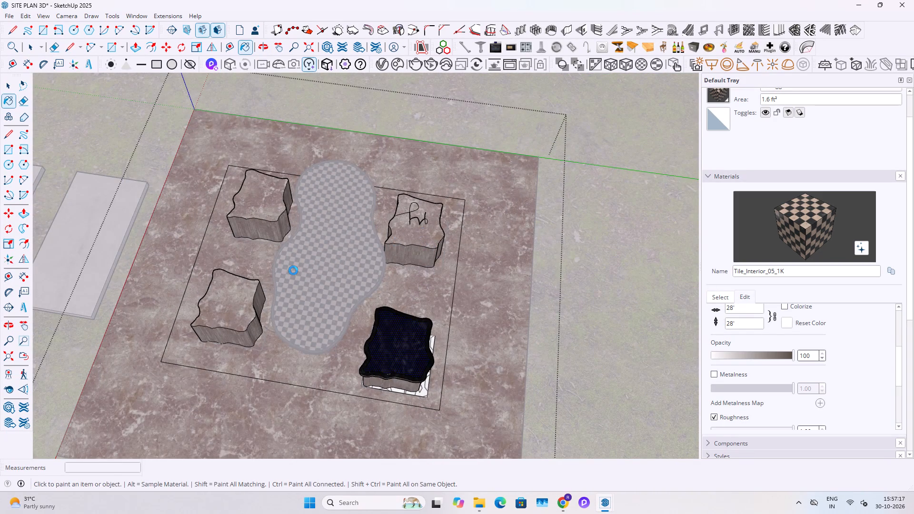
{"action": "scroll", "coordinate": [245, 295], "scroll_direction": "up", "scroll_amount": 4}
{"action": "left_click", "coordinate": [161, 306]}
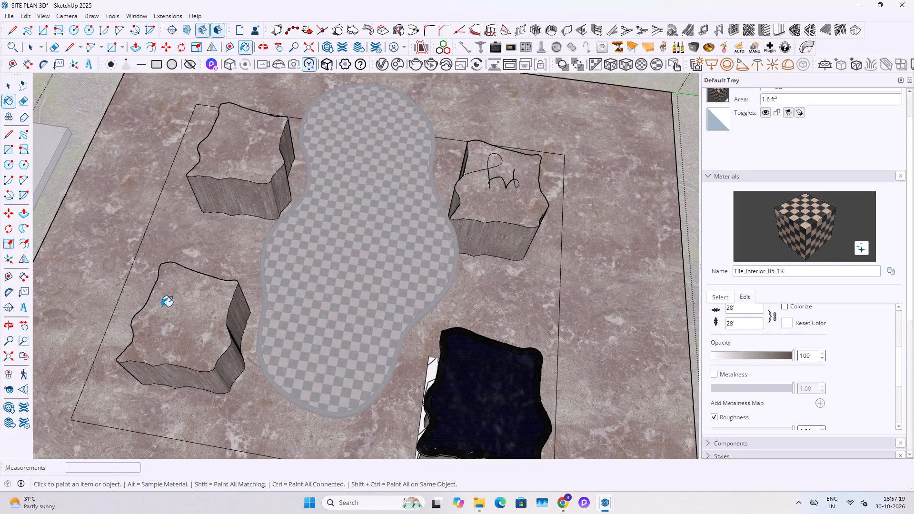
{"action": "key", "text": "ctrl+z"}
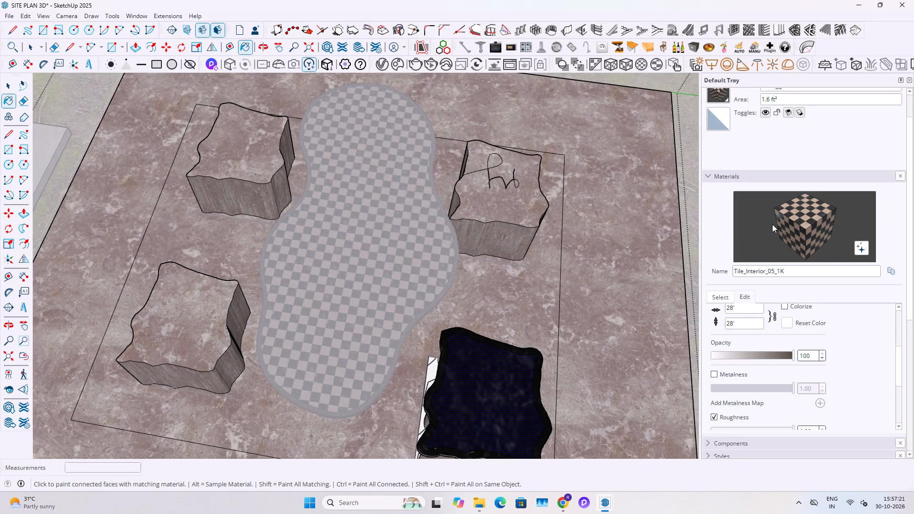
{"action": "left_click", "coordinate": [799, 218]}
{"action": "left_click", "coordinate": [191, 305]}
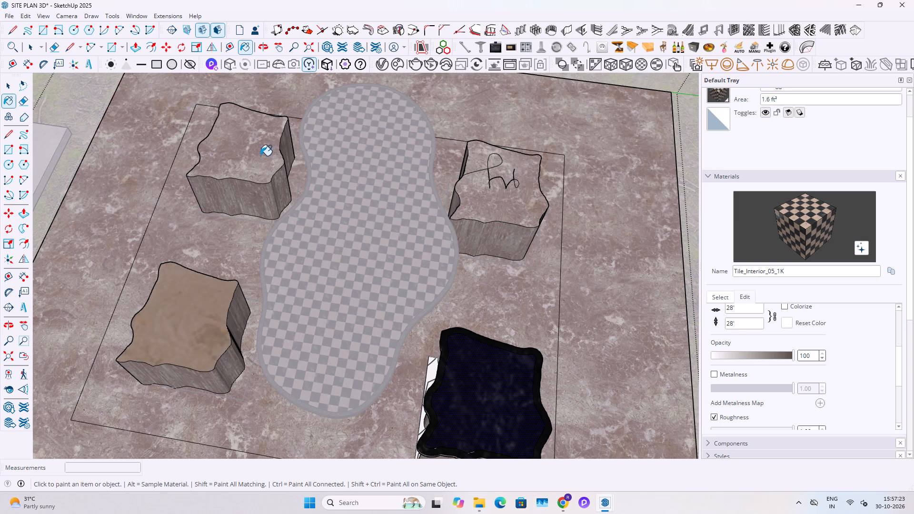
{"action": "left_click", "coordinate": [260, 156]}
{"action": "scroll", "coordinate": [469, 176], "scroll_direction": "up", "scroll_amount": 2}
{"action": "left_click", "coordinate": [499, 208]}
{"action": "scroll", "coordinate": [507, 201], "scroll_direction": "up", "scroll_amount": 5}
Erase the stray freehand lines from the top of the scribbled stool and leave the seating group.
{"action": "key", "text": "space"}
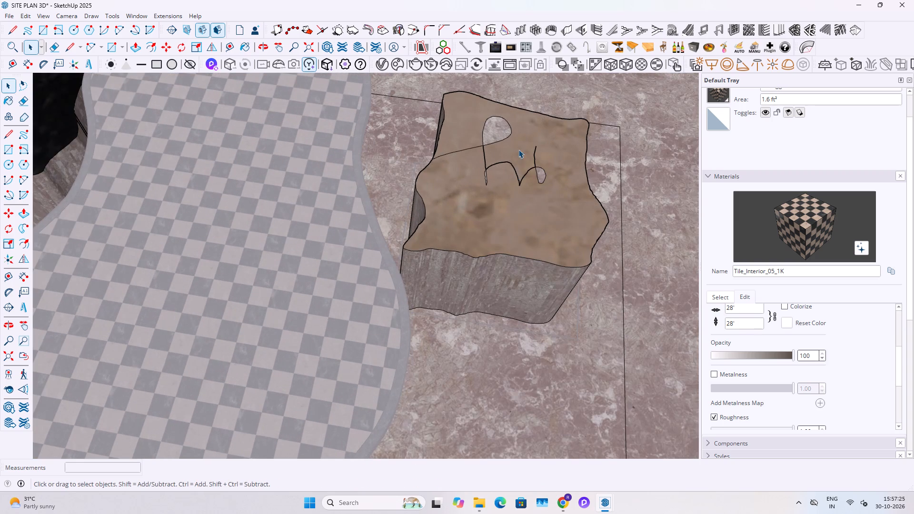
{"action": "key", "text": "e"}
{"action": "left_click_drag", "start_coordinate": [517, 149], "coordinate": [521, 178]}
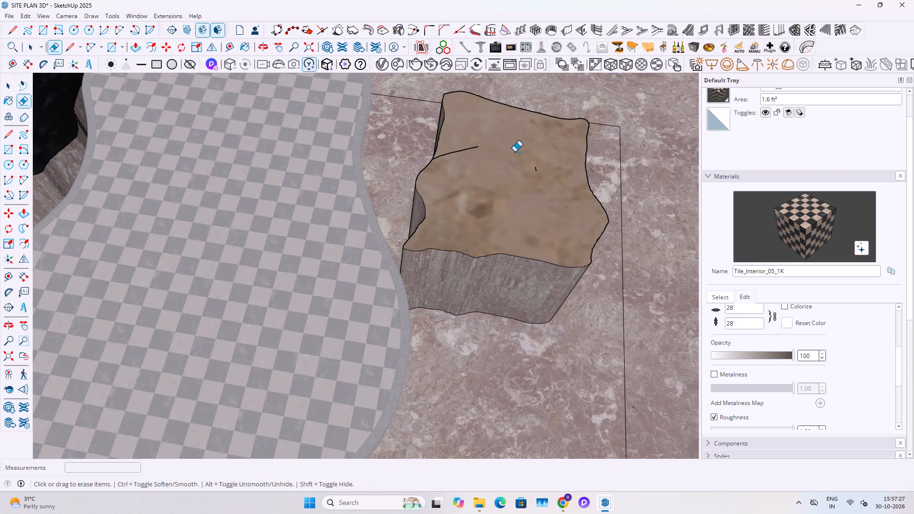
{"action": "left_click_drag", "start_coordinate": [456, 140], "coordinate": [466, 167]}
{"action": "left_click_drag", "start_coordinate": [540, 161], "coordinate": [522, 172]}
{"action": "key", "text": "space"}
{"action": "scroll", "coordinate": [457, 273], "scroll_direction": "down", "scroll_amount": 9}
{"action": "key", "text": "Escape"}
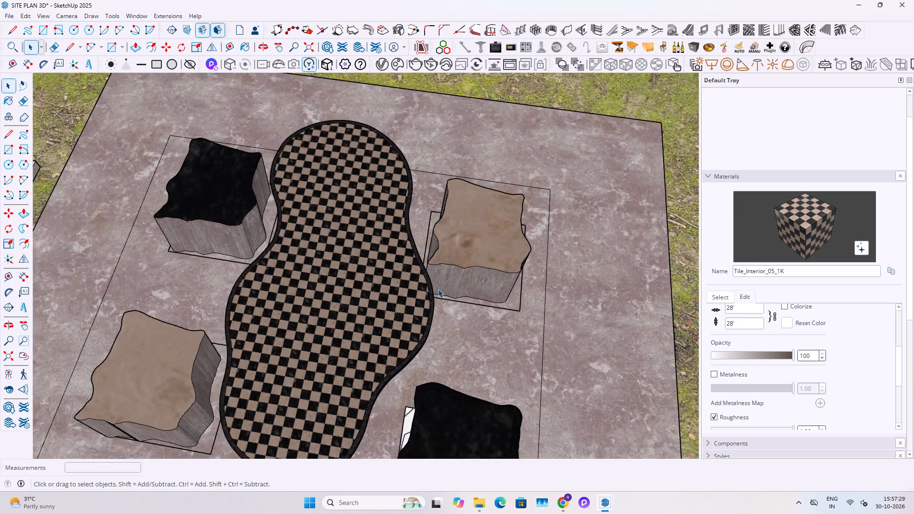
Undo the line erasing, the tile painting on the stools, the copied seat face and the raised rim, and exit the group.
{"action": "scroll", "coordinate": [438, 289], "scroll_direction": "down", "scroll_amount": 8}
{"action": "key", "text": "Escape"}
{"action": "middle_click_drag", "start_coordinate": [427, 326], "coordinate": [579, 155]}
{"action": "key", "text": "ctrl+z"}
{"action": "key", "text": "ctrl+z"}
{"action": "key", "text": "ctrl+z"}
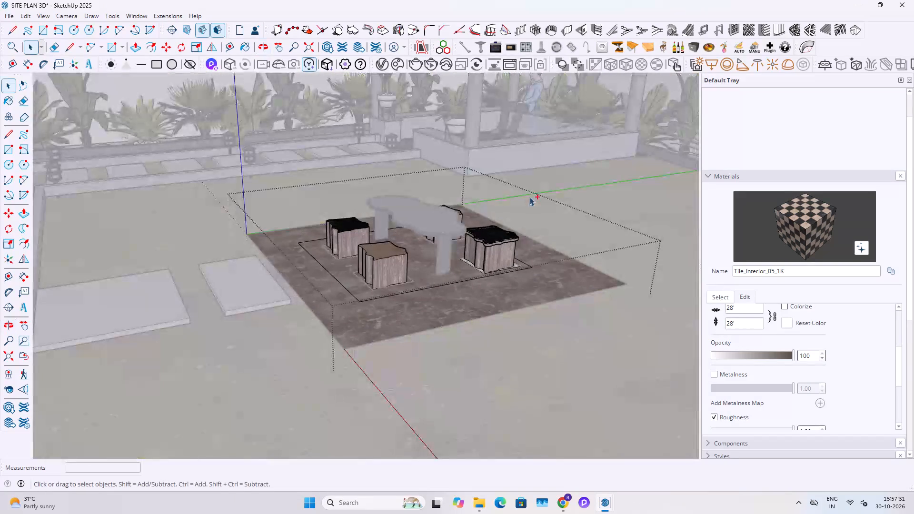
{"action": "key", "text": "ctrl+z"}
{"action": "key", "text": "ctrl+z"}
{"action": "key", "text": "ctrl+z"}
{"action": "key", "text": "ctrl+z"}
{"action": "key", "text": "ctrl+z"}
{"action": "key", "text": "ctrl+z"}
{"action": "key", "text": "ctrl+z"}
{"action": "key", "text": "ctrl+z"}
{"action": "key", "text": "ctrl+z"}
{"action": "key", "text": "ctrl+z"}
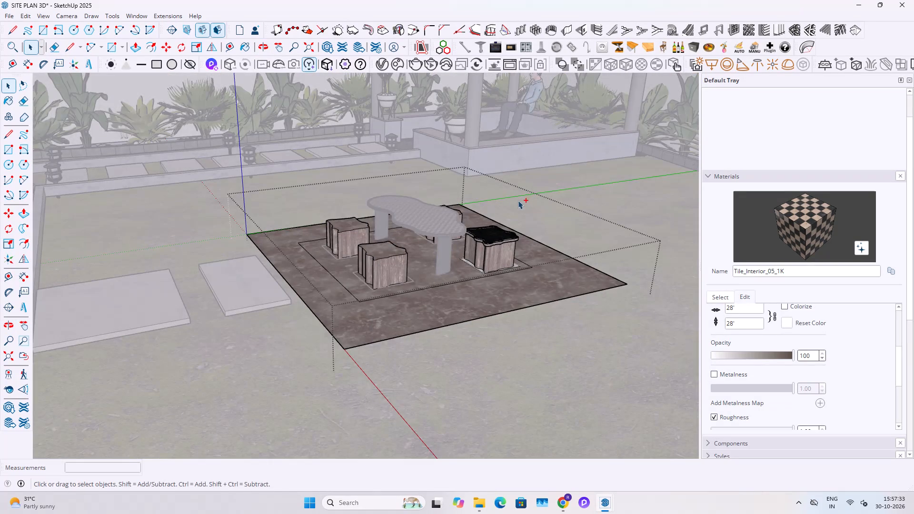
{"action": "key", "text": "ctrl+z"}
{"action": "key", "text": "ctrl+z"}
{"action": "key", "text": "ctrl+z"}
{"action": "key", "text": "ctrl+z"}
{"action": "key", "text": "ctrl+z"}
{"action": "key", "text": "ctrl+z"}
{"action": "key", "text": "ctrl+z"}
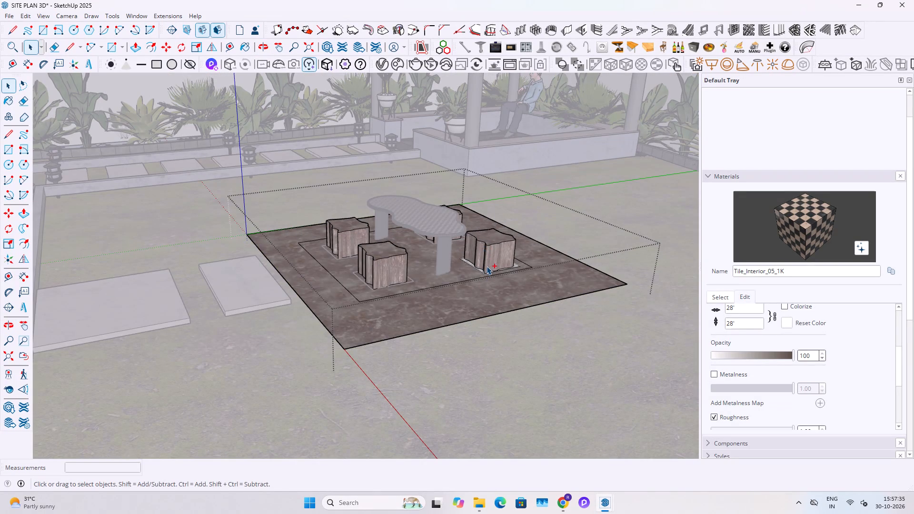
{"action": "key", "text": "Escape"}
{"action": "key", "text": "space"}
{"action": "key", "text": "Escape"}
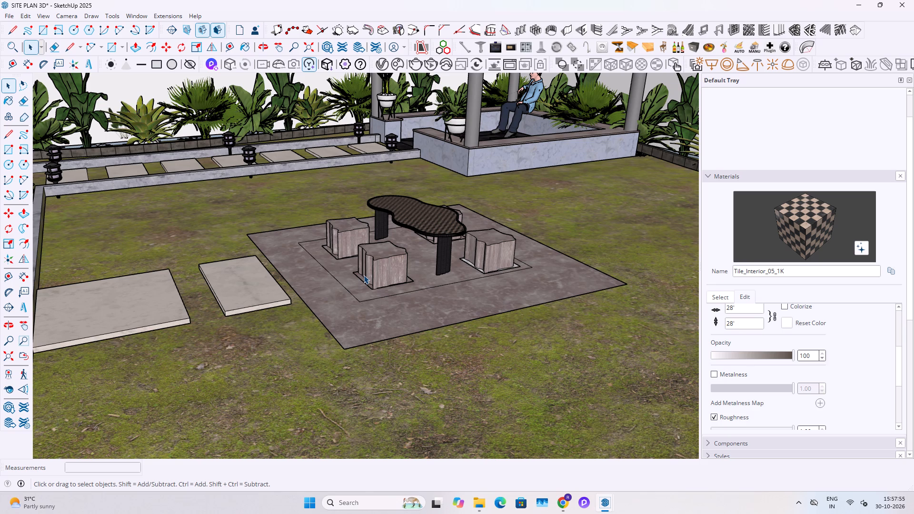
Examine the bollard lights and edging along the stepping-stone path beside the seating area, including from below ground.
{"action": "scroll", "coordinate": [351, 396], "scroll_direction": "down", "scroll_amount": 1}
{"action": "middle_click_drag", "start_coordinate": [245, 383], "coordinate": [437, 388], "text": "shift"}
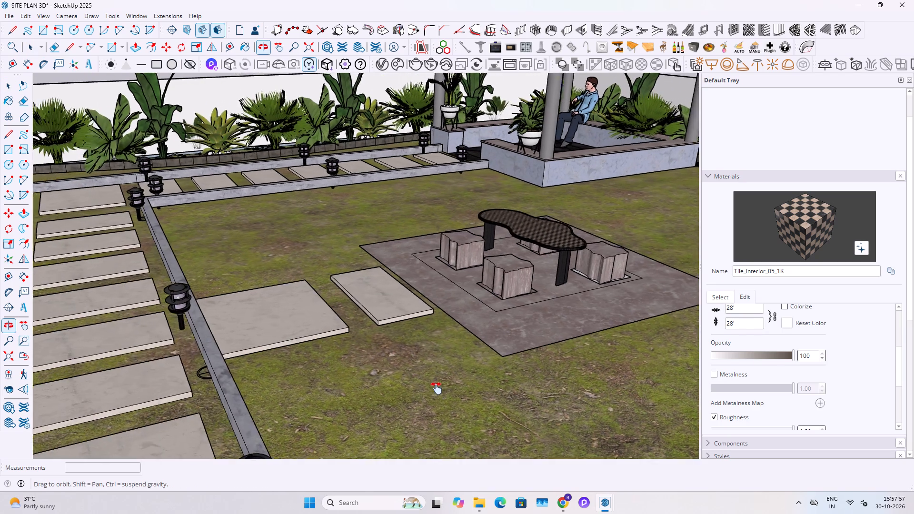
{"action": "middle_click_drag", "start_coordinate": [437, 388], "coordinate": [304, 440], "text": "shift"}
{"action": "scroll", "coordinate": [198, 386], "scroll_direction": "up", "scroll_amount": 9}
{"action": "middle_click_drag", "start_coordinate": [157, 313], "coordinate": [340, 381], "text": "shift"}
{"action": "scroll", "coordinate": [172, 314], "scroll_direction": "down", "scroll_amount": 1, "text": "shift"}
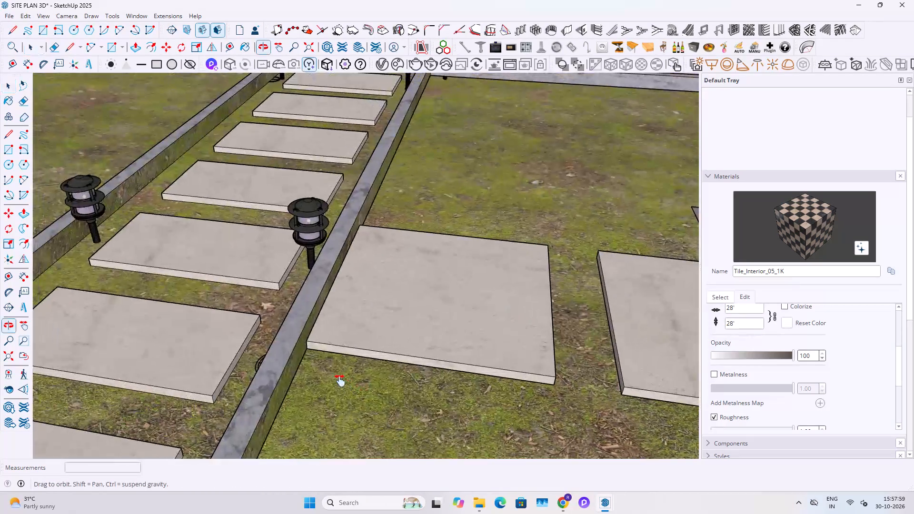
{"action": "middle_click_drag", "start_coordinate": [340, 381], "coordinate": [405, 228], "text": "shift"}
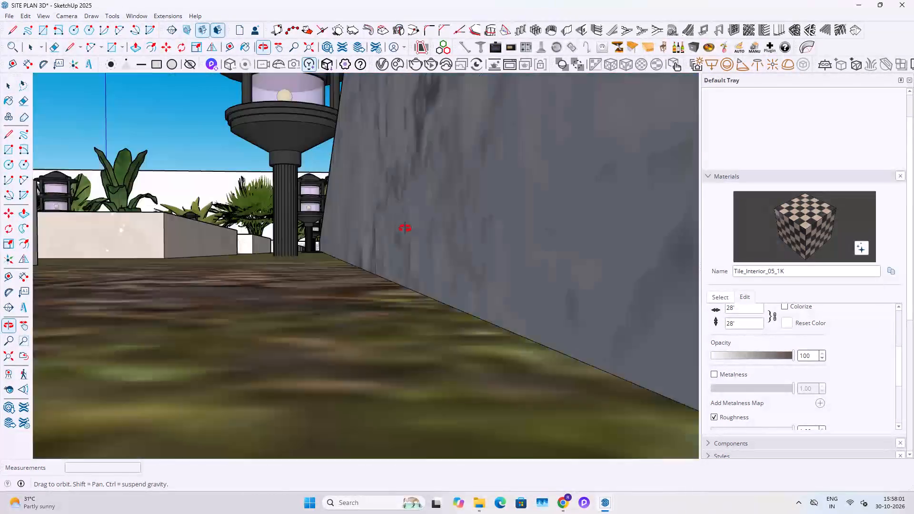
{"action": "middle_click_drag", "start_coordinate": [405, 228], "coordinate": [408, 224], "text": "shift"}
{"action": "middle_click", "coordinate": [353, 258]}
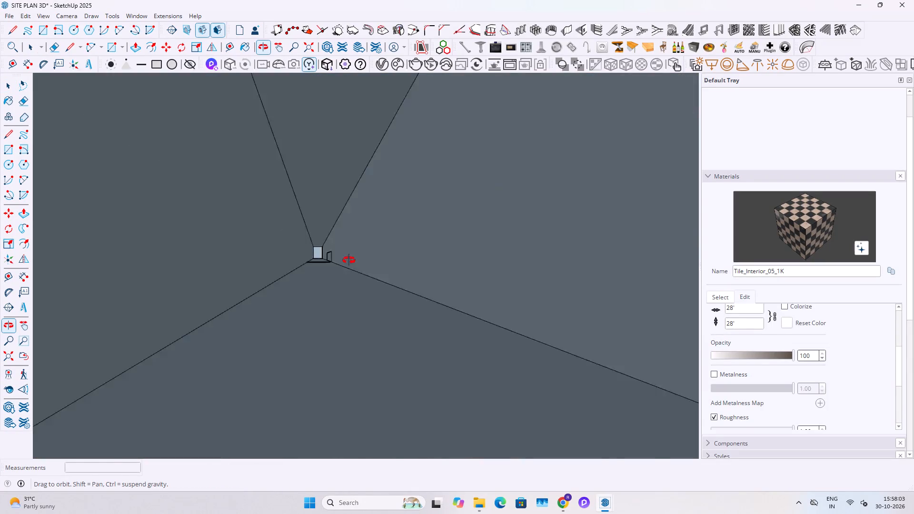
{"action": "left_click_drag", "start_coordinate": [329, 259], "coordinate": [309, 266]}
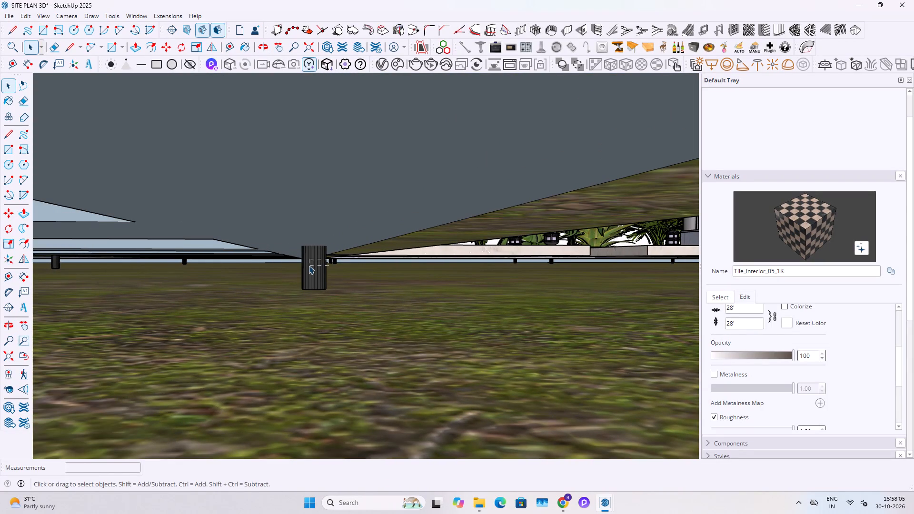
{"action": "left_click_drag", "start_coordinate": [309, 266], "coordinate": [301, 270]}
{"action": "middle_click_drag", "start_coordinate": [329, 290], "coordinate": [348, 284]}
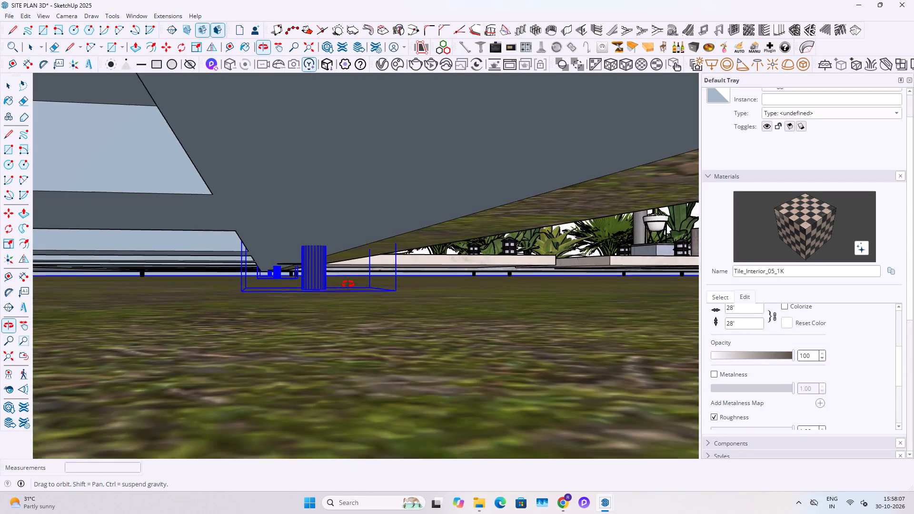
{"action": "middle_click_drag", "start_coordinate": [348, 284], "coordinate": [339, 344]}
{"action": "scroll", "coordinate": [335, 350], "scroll_direction": "down", "scroll_amount": 9}
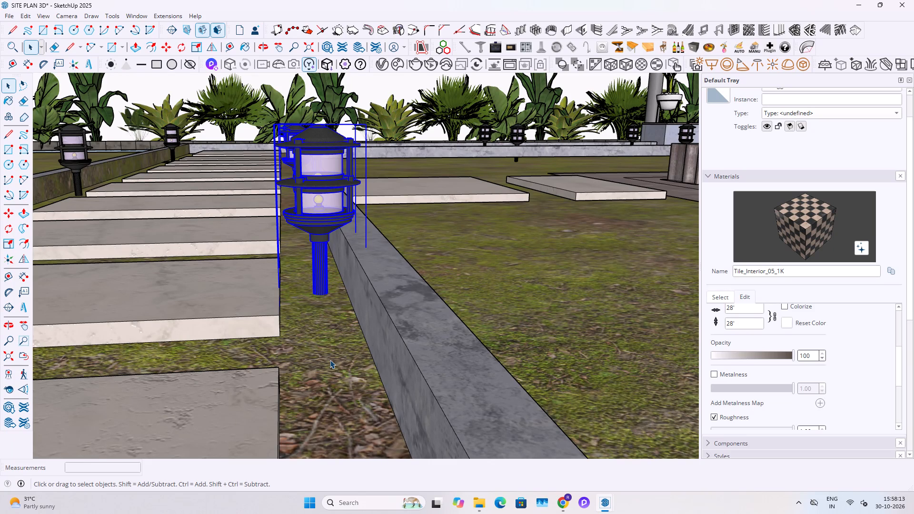
{"action": "scroll", "coordinate": [360, 342], "scroll_direction": "down", "scroll_amount": 11}
{"action": "middle_click_drag", "start_coordinate": [367, 328], "coordinate": [365, 355]}
{"action": "scroll", "coordinate": [365, 355], "scroll_direction": "up", "scroll_amount": 1}
{"action": "middle_click_drag", "start_coordinate": [365, 355], "coordinate": [365, 355]}
{"action": "key", "text": "space"}
{"action": "scroll", "coordinate": [364, 356], "scroll_direction": "down", "scroll_amount": 6}
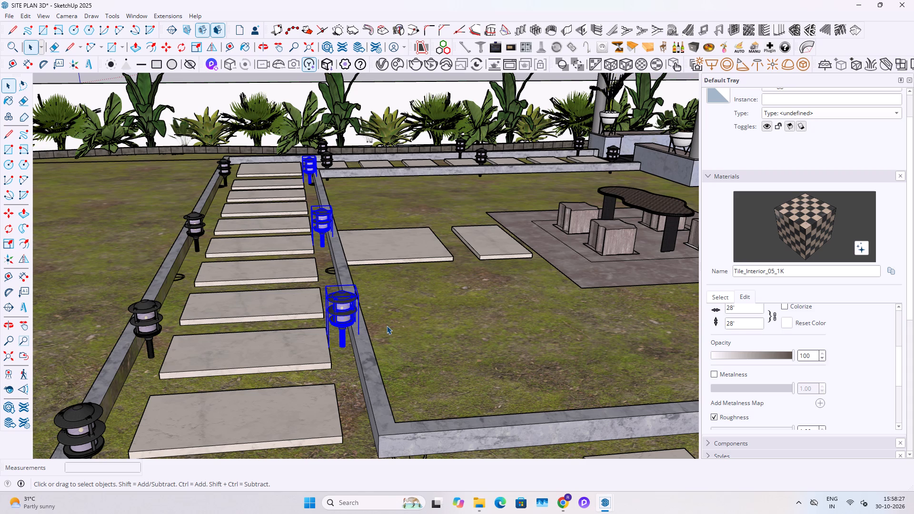
{"action": "key", "text": "space"}
{"action": "key", "text": "space"}
{"action": "left_click", "coordinate": [348, 344]}
{"action": "middle_click_drag", "start_coordinate": [313, 325], "coordinate": [319, 233]}
{"action": "scroll", "coordinate": [293, 257], "scroll_direction": "down", "scroll_amount": 5}
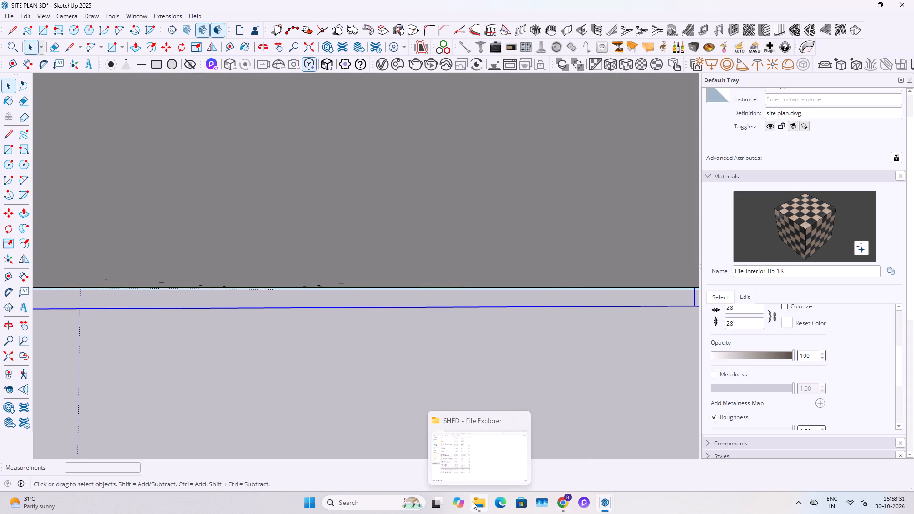
Switch to File Explorer and open the Downloads folder at its most recent files.
{"action": "left_click", "coordinate": [486, 452]}
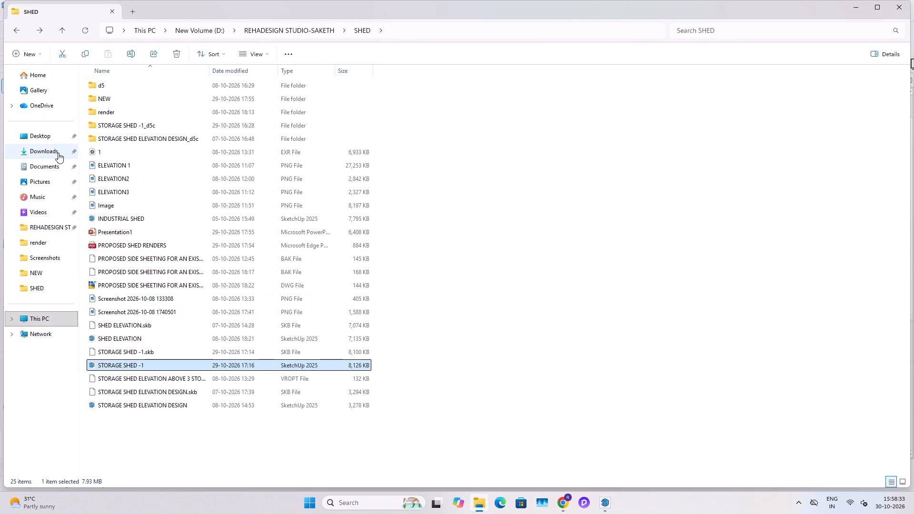
{"action": "left_click", "coordinate": [58, 153]}
{"action": "scroll", "coordinate": [230, 197], "scroll_direction": "down", "scroll_amount": 9}
{"action": "scroll", "coordinate": [285, 243], "scroll_direction": "up", "scroll_amount": 8}
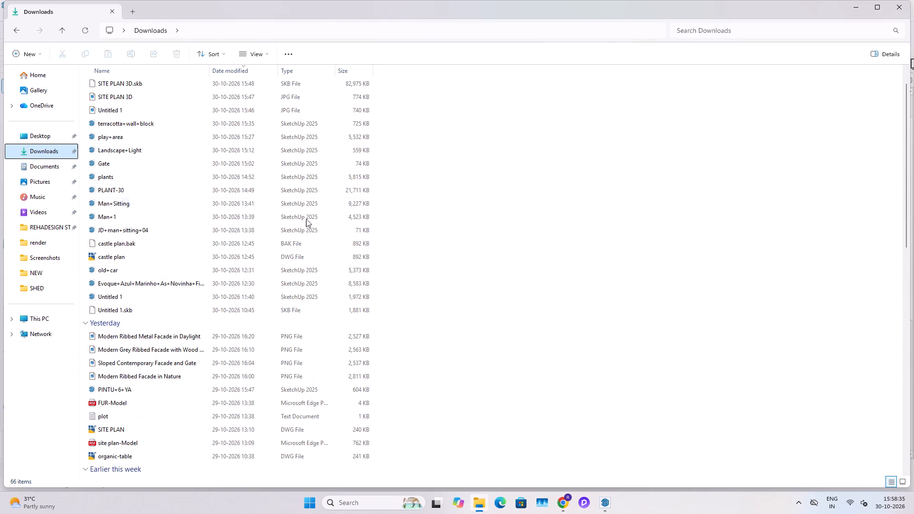
{"action": "scroll", "coordinate": [442, 158], "scroll_direction": "up", "scroll_amount": 3}
{"action": "left_click_drag", "start_coordinate": [451, 102], "coordinate": [458, 177]}
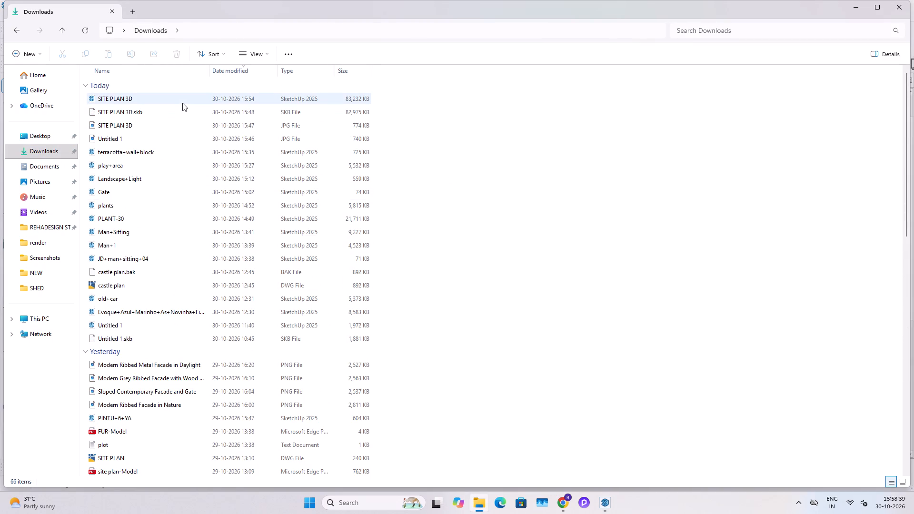
Delete the nine consecutive SketchUp models from terracotta+wall+block through JD+man+sitting+04 in the Downloads folder.
{"action": "left_click", "coordinate": [139, 159]}
{"action": "left_click", "coordinate": [139, 154]}
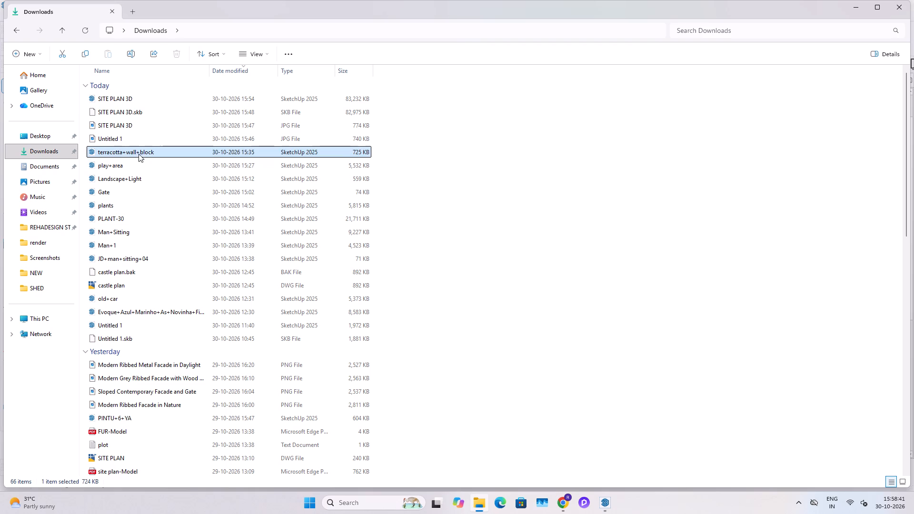
{"action": "left_click", "coordinate": [121, 166], "text": "ctrl"}
{"action": "left_click", "coordinate": [119, 181]}
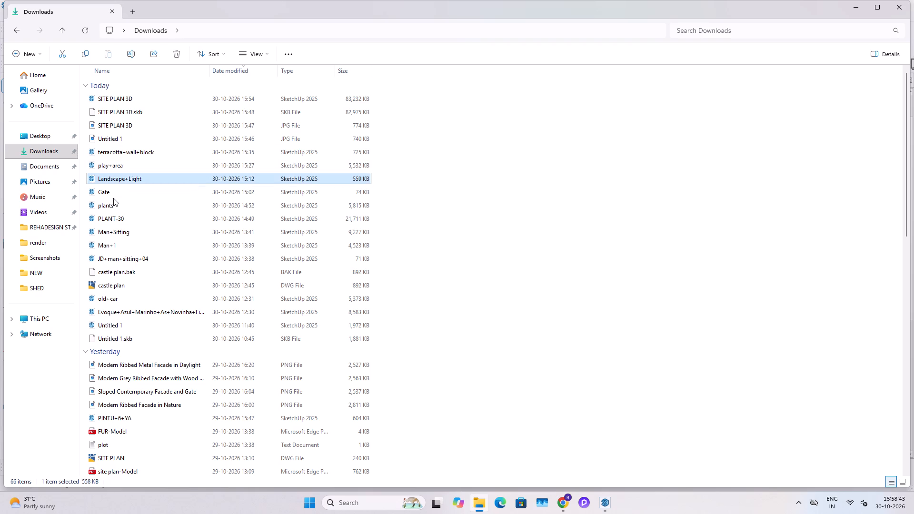
{"action": "left_click", "coordinate": [113, 198], "text": "ctrl"}
{"action": "left_click", "coordinate": [117, 152]}
{"action": "left_click", "coordinate": [120, 169], "text": "ctrl"}
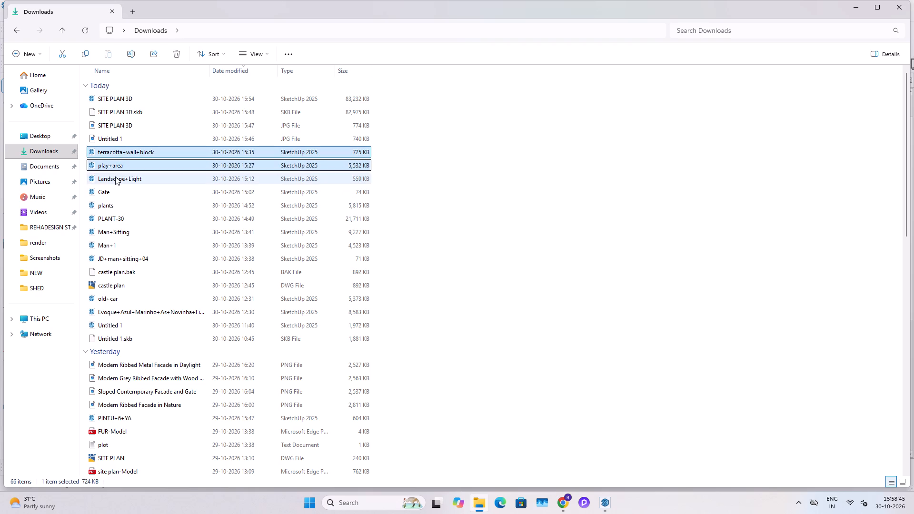
{"action": "left_click", "coordinate": [115, 177], "text": "ctrl"}
{"action": "left_click", "coordinate": [109, 195], "text": "ctrl"}
{"action": "left_click", "coordinate": [108, 209], "text": "ctrl"}
{"action": "left_click", "coordinate": [108, 217], "text": "ctrl"}
{"action": "left_click", "coordinate": [109, 232], "text": "ctrl"}
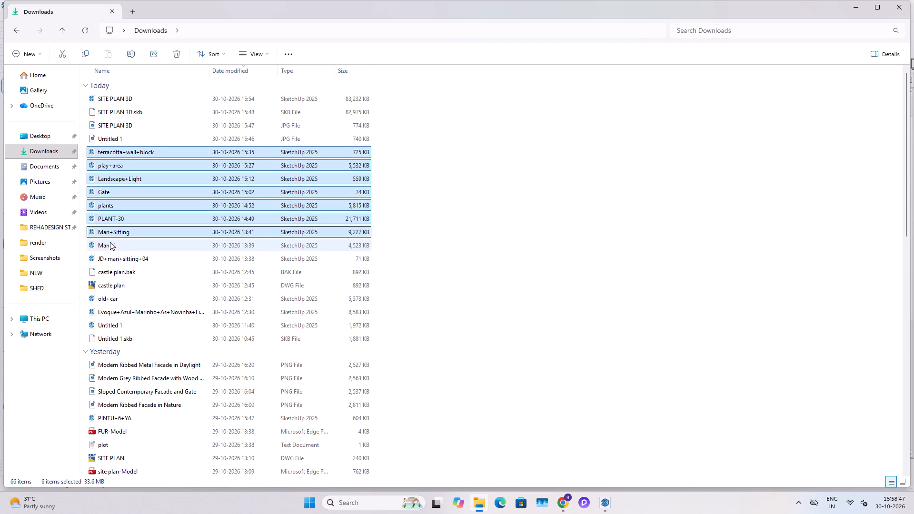
{"action": "left_click", "coordinate": [110, 242], "text": "ctrl"}
{"action": "left_click", "coordinate": [114, 263], "text": "ctrl"}
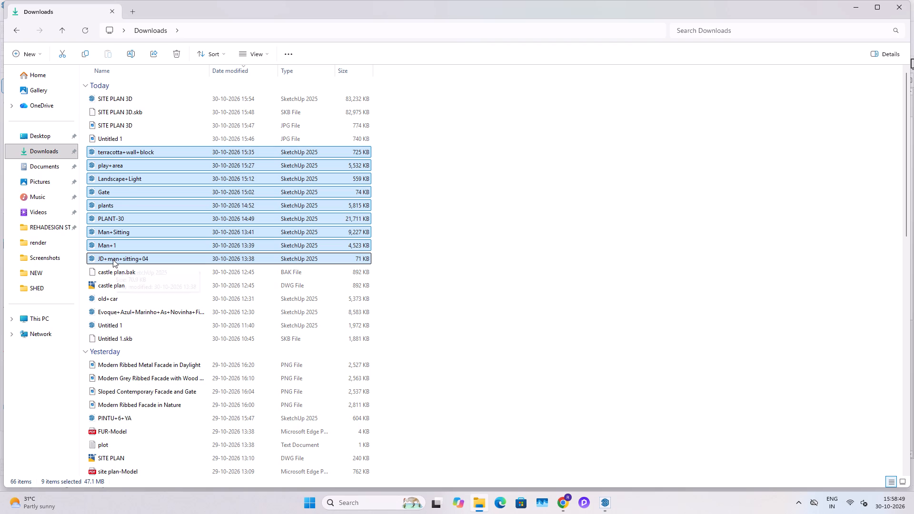
{"action": "left_click", "coordinate": [181, 55]}
Delete the old+car and Evoque car SketchUp models from Downloads.
{"action": "left_click", "coordinate": [133, 181]}
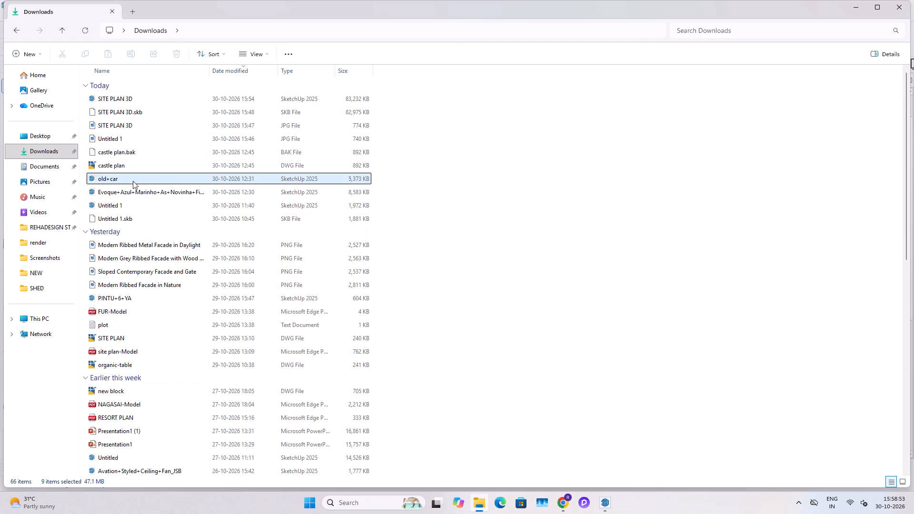
{"action": "left_click", "coordinate": [130, 188], "text": "ctrl"}
{"action": "left_click", "coordinate": [177, 55]}
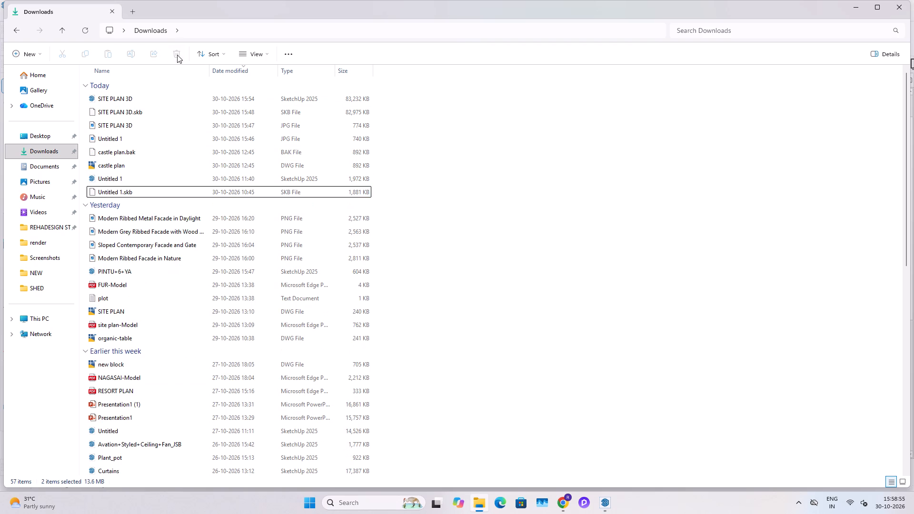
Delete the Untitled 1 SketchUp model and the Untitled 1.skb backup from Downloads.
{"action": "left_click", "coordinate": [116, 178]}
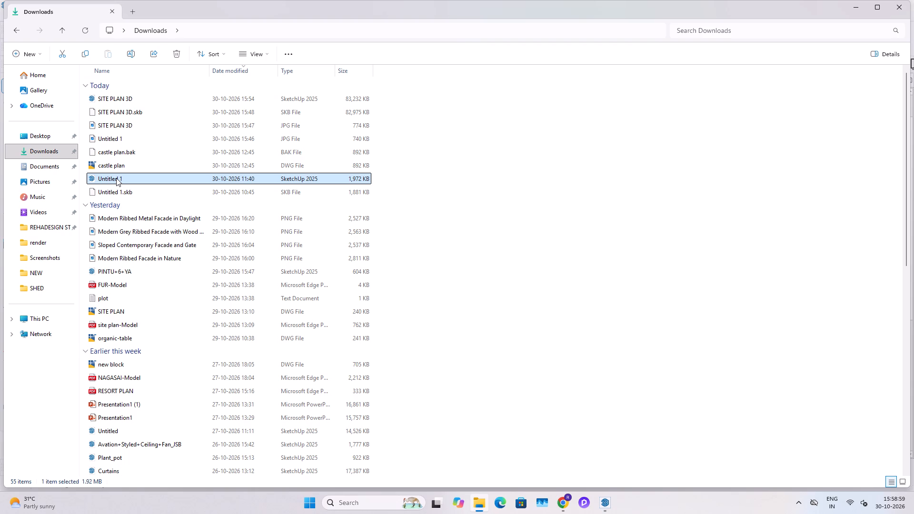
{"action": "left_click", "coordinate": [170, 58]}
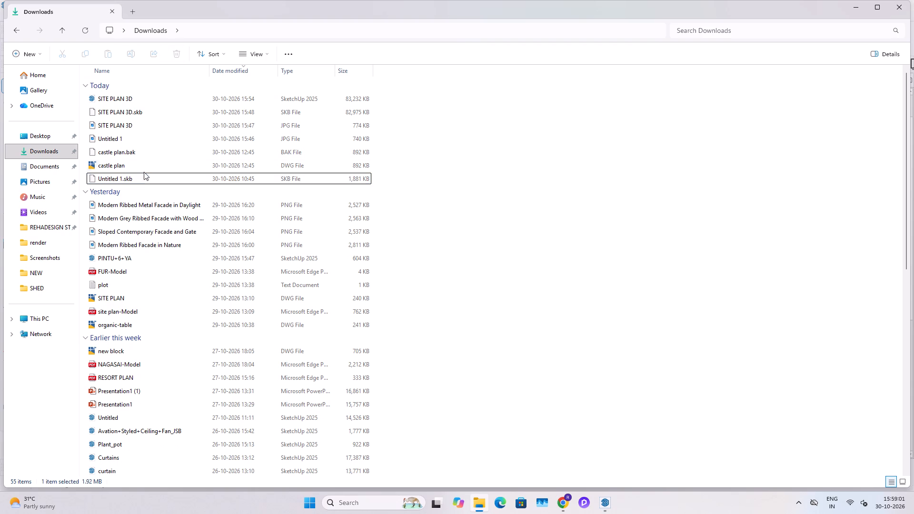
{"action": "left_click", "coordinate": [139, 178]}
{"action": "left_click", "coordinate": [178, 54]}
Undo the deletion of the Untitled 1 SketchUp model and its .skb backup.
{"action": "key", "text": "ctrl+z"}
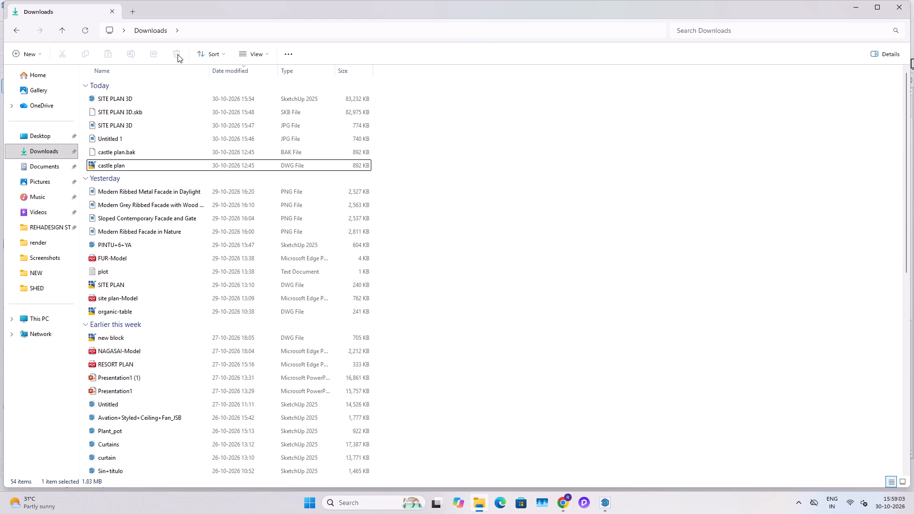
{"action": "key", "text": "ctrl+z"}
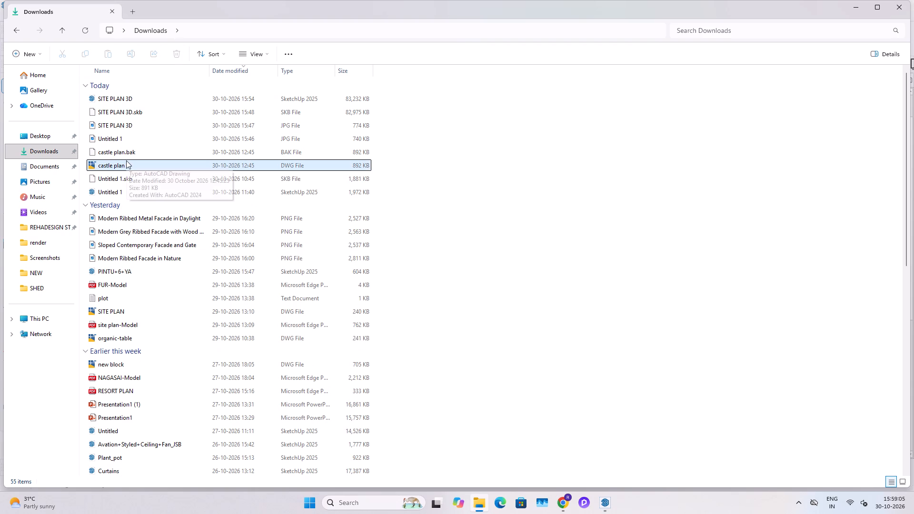
Delete the castle plan DWG drawing and its castle plan.bak backup from Downloads.
{"action": "left_click", "coordinate": [126, 154], "text": "ctrl"}
{"action": "left_click", "coordinate": [111, 162], "text": "ctrl"}
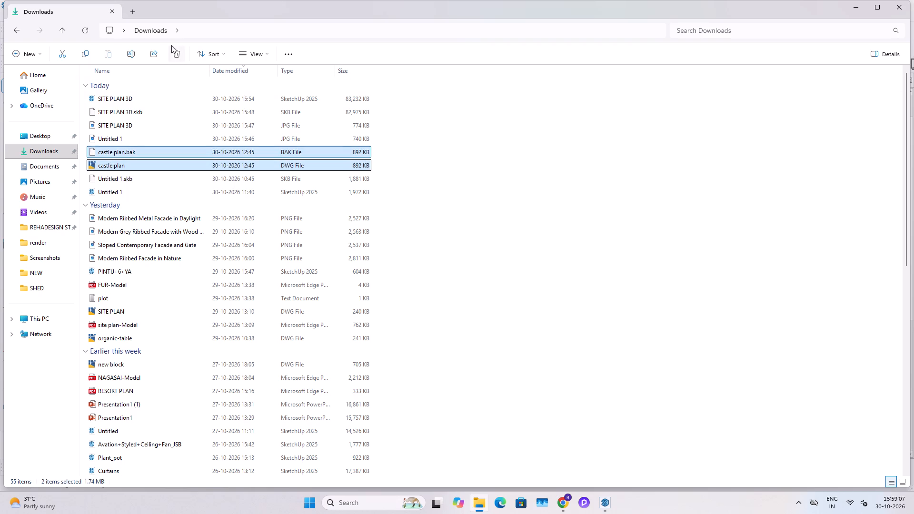
{"action": "left_click", "coordinate": [172, 52]}
Preview the Untitled 1, Modern Grey Ribbed Facade with Wood Door and Modern Ribbed Facade in Nature images in turn.
{"action": "left_click", "coordinate": [133, 139]}
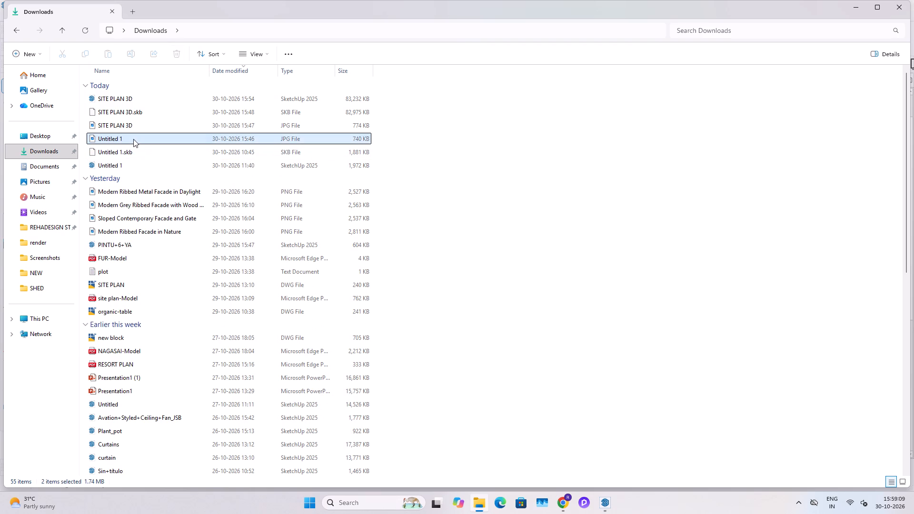
{"action": "left_click", "coordinate": [133, 139]}
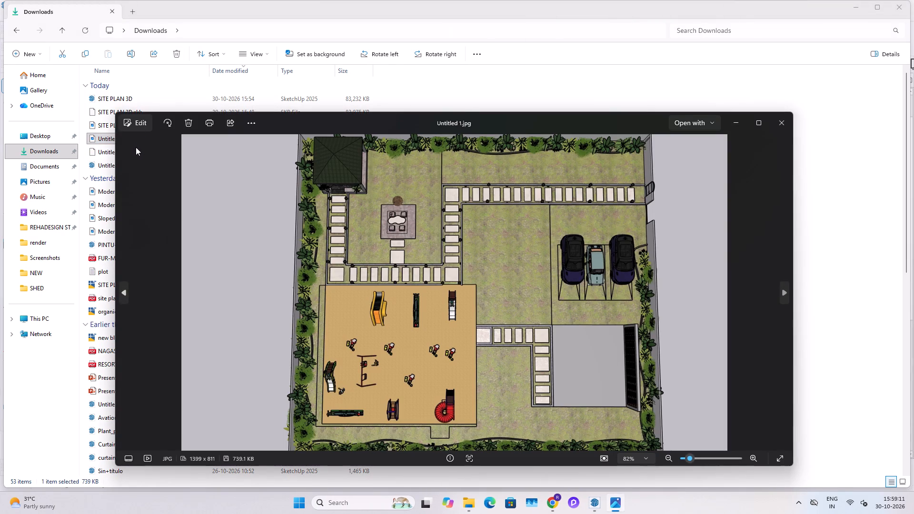
{"action": "key", "text": "Escape"}
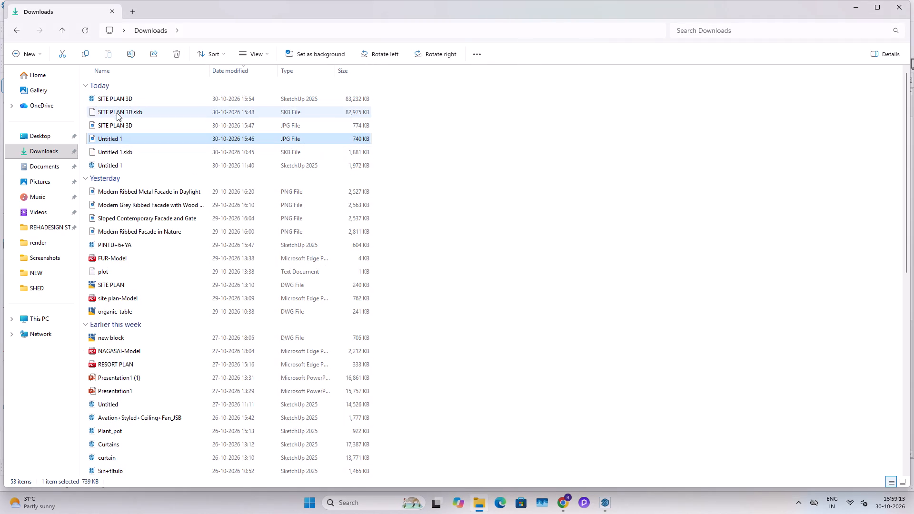
{"action": "double_click", "coordinate": [128, 206]}
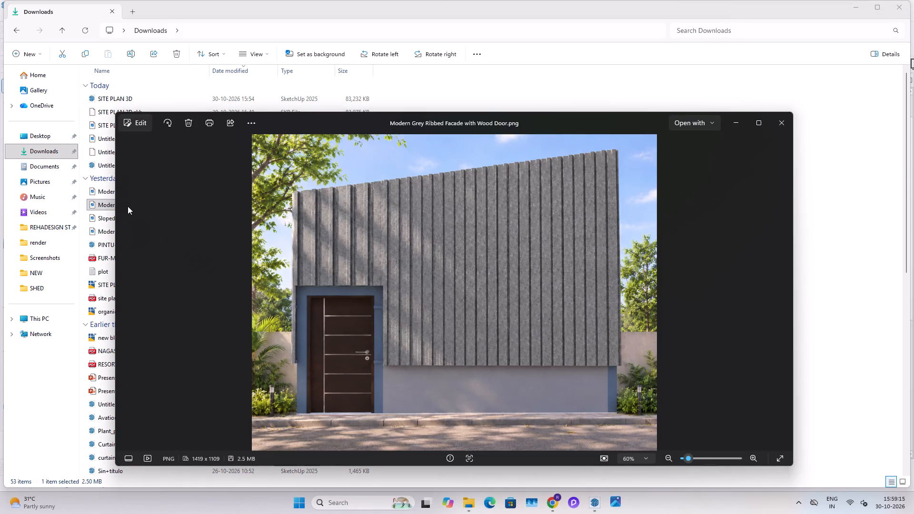
{"action": "key", "text": "Escape"}
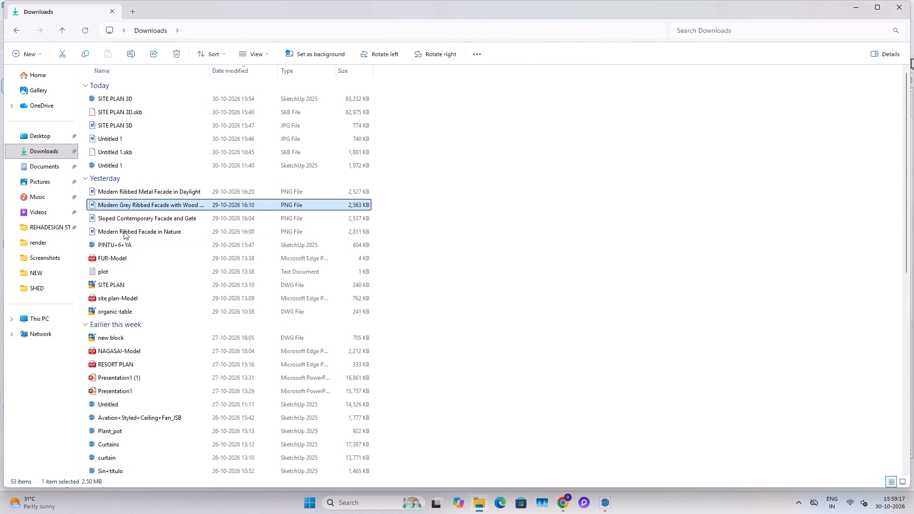
{"action": "double_click", "coordinate": [124, 231]}
{"action": "key", "text": "Escape"}
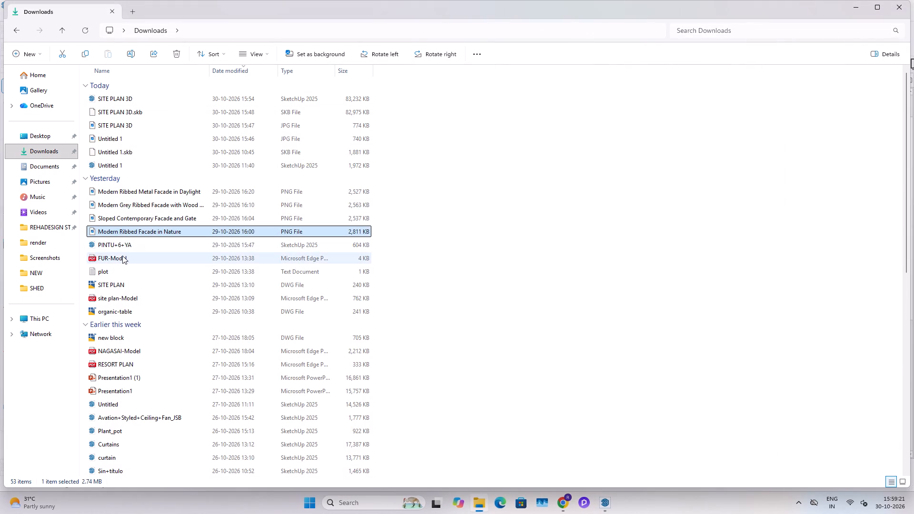
Delete the eight SketchUp files from Untitled through 031_FANZART_Zen, including the ceiling fan, plant pot and curtain models.
{"action": "scroll", "coordinate": [121, 254], "scroll_direction": "down", "scroll_amount": 8}
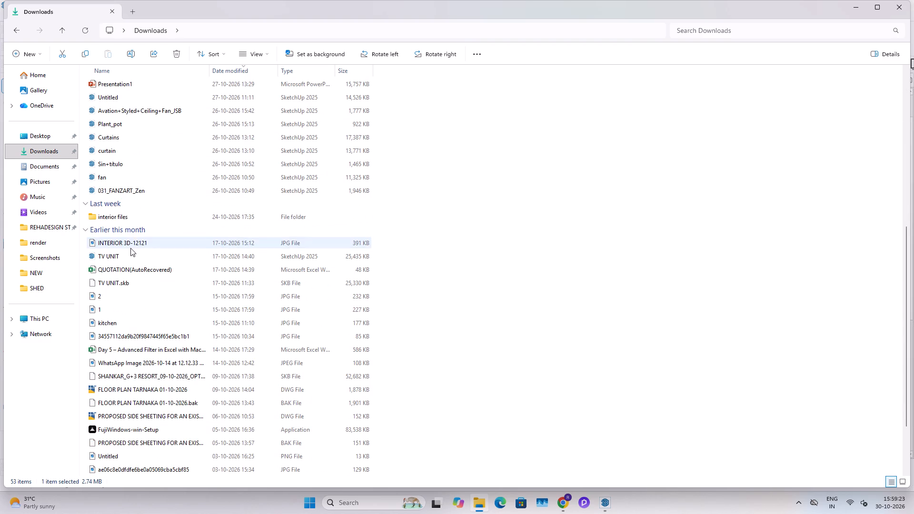
{"action": "left_click", "coordinate": [113, 111]}
{"action": "left_click", "coordinate": [119, 99], "text": "ctrl"}
{"action": "left_click", "coordinate": [113, 128], "text": "ctrl"}
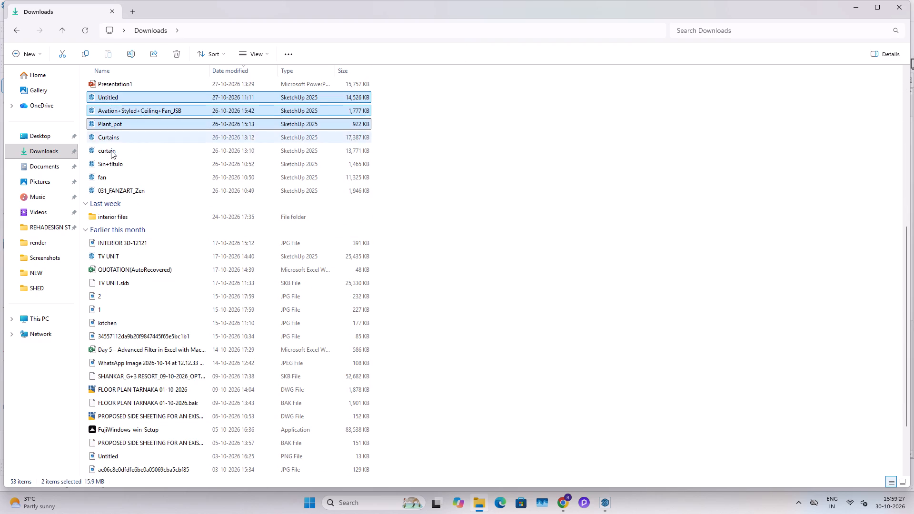
{"action": "left_click", "coordinate": [111, 150], "text": "ctrl"}
{"action": "left_click", "coordinate": [105, 177], "text": "ctrl"}
{"action": "left_click", "coordinate": [108, 158], "text": "ctrl"}
{"action": "left_click", "coordinate": [112, 130], "text": "ctrl"}
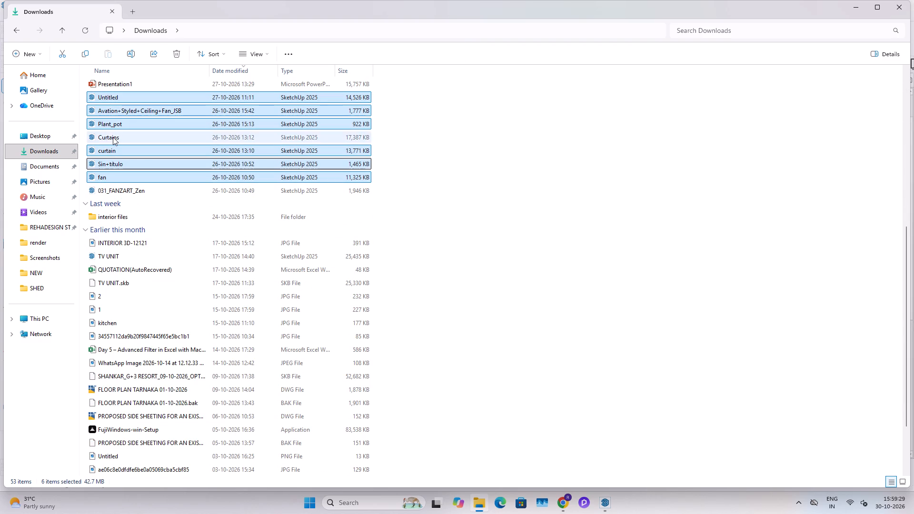
{"action": "left_click", "coordinate": [113, 137], "text": "ctrl"}
{"action": "left_click", "coordinate": [124, 192], "text": "ctrl"}
{"action": "left_click", "coordinate": [173, 57]}
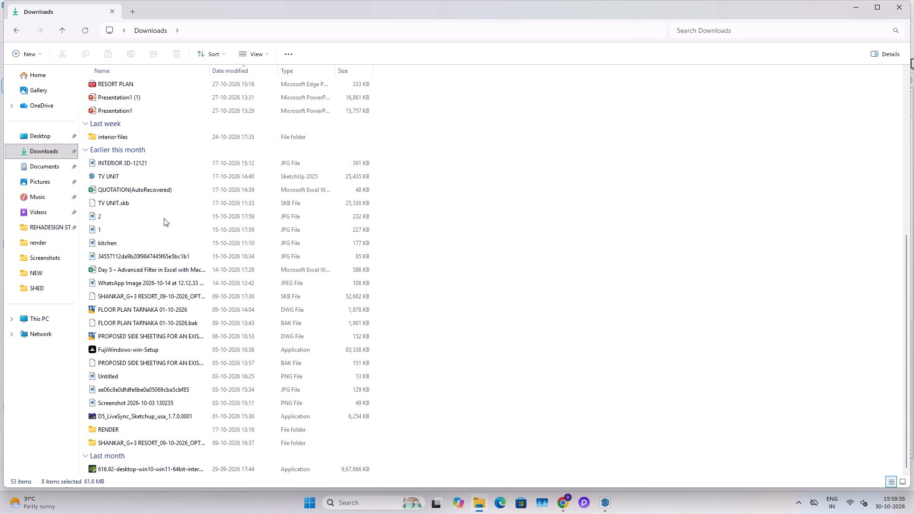
Preview the 2, 1 and kitchen JPG images one by one and delete all three from Downloads.
{"action": "left_click", "coordinate": [109, 179]}
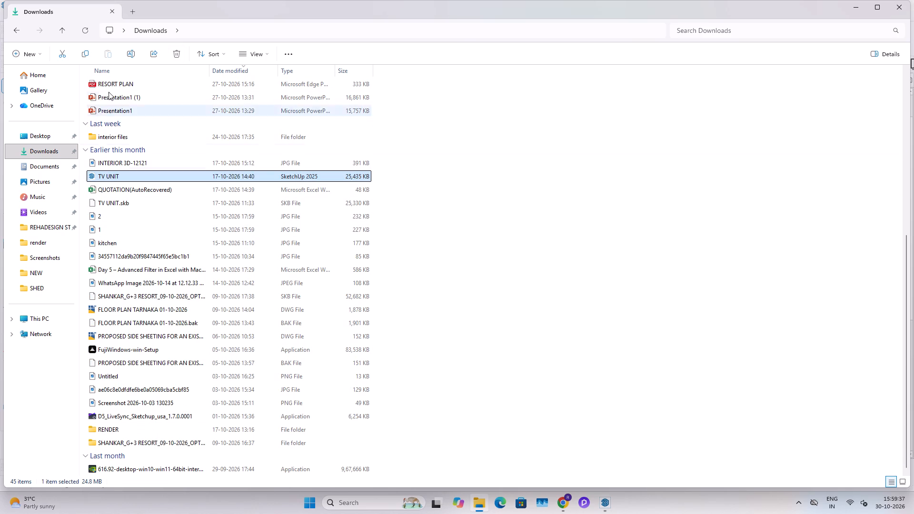
{"action": "left_click", "coordinate": [123, 221]}
{"action": "left_click", "coordinate": [123, 221]}
{"action": "key", "text": "Escape"}
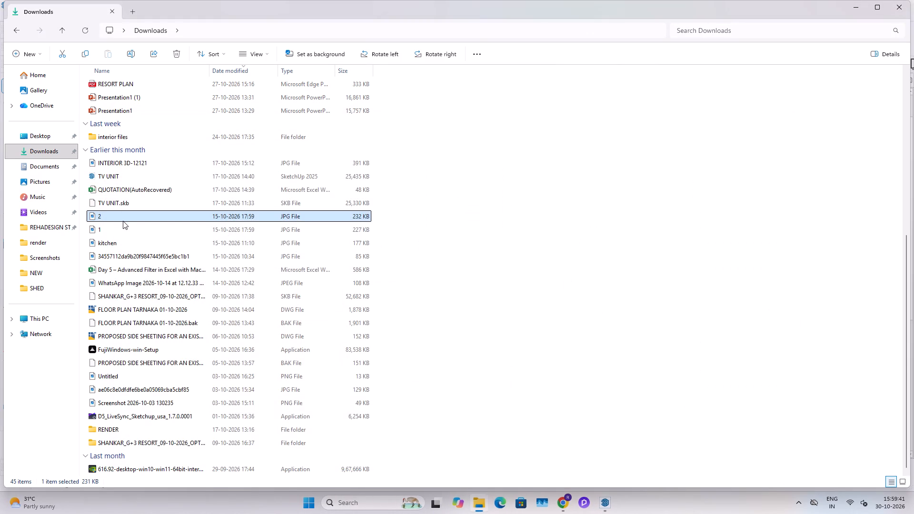
{"action": "double_click", "coordinate": [115, 228]}
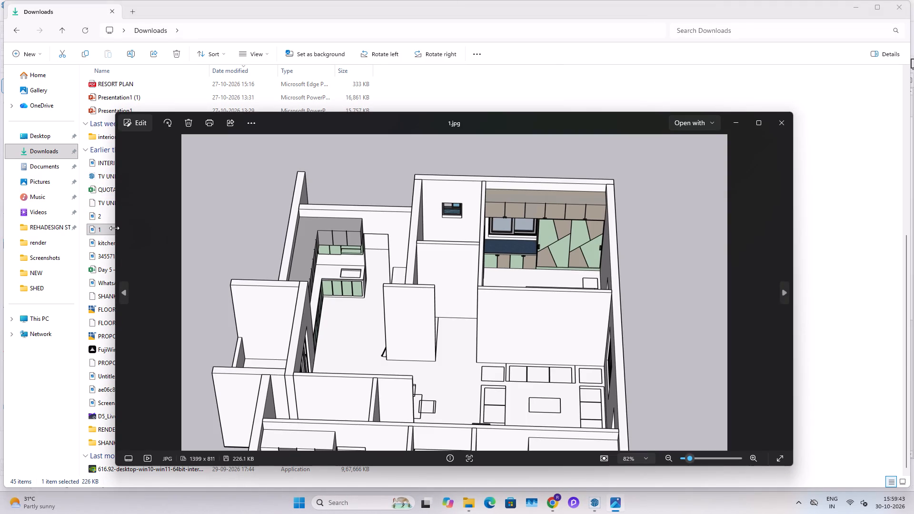
{"action": "key", "text": "Escape"}
{"action": "double_click", "coordinate": [112, 239]}
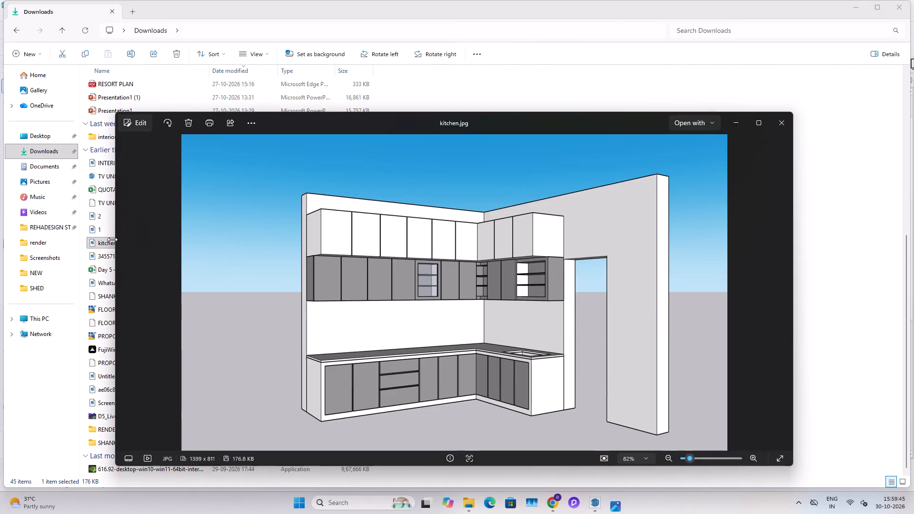
{"action": "key", "text": "Escape"}
{"action": "left_click", "coordinate": [111, 231], "text": "ctrl"}
{"action": "left_click", "coordinate": [109, 218], "text": "ctrl"}
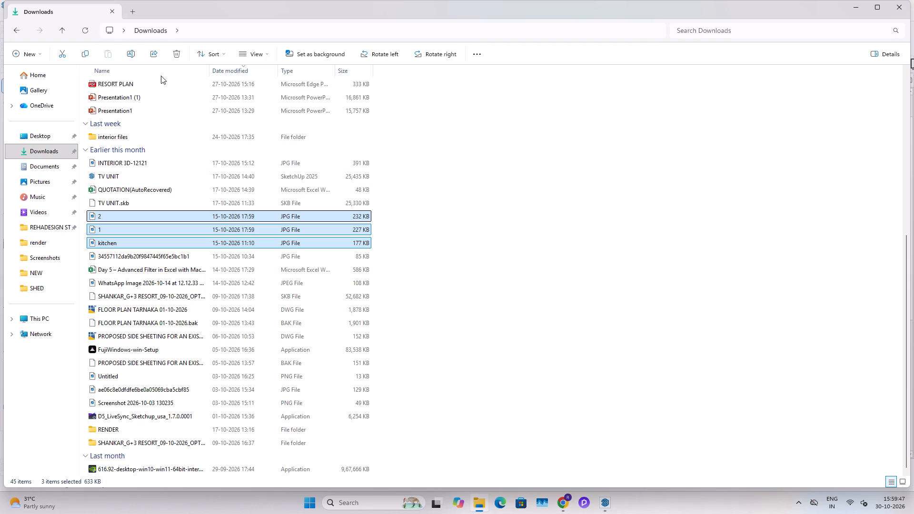
{"action": "left_click", "coordinate": [176, 49]}
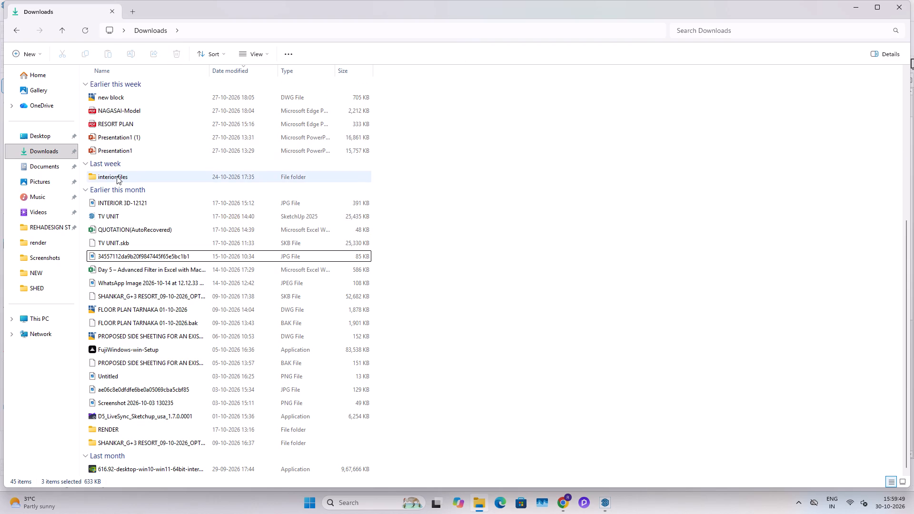
Look inside the interior files folder and return to the Downloads list.
{"action": "double_click", "coordinate": [117, 176]}
{"action": "left_click", "coordinate": [21, 31]}
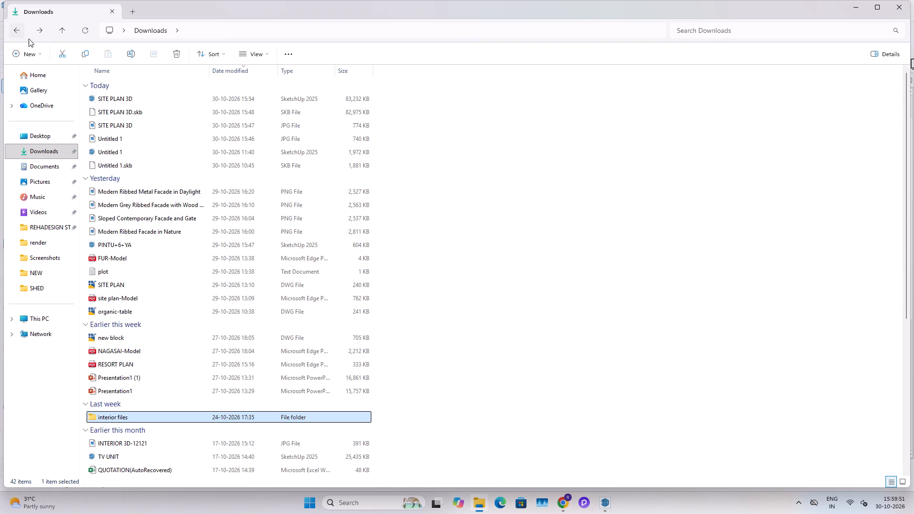
{"action": "scroll", "coordinate": [131, 296], "scroll_direction": "down", "scroll_amount": 1}
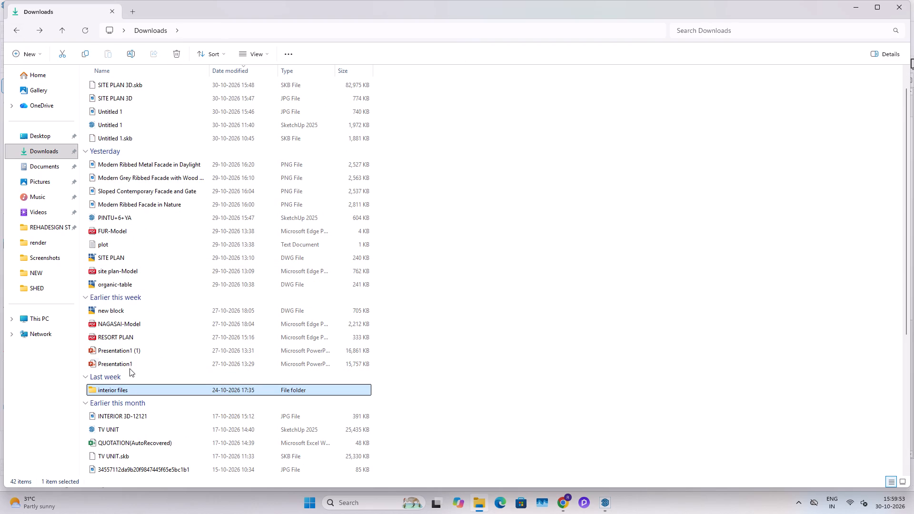
Open Presentation1 and the RESORT PLAN PDF in turn to check them, closing each one.
{"action": "double_click", "coordinate": [129, 367]}
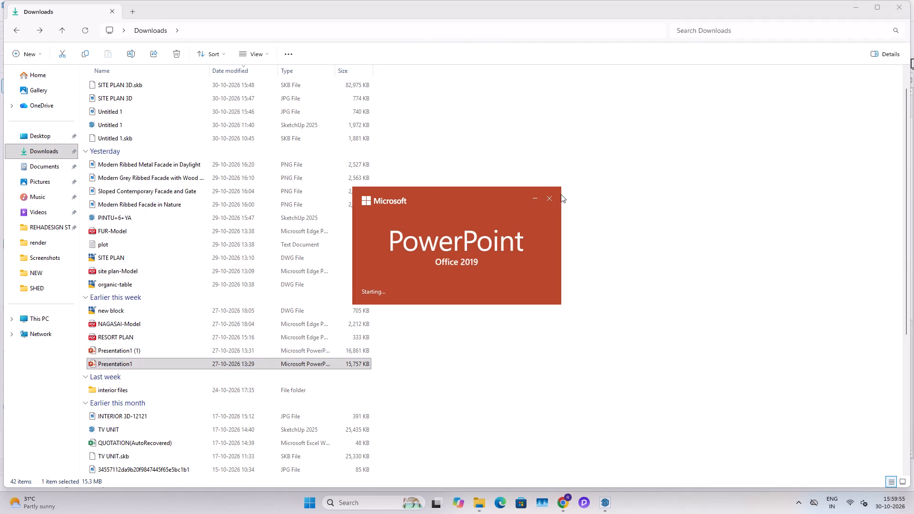
{"action": "left_click", "coordinate": [913, 7]}
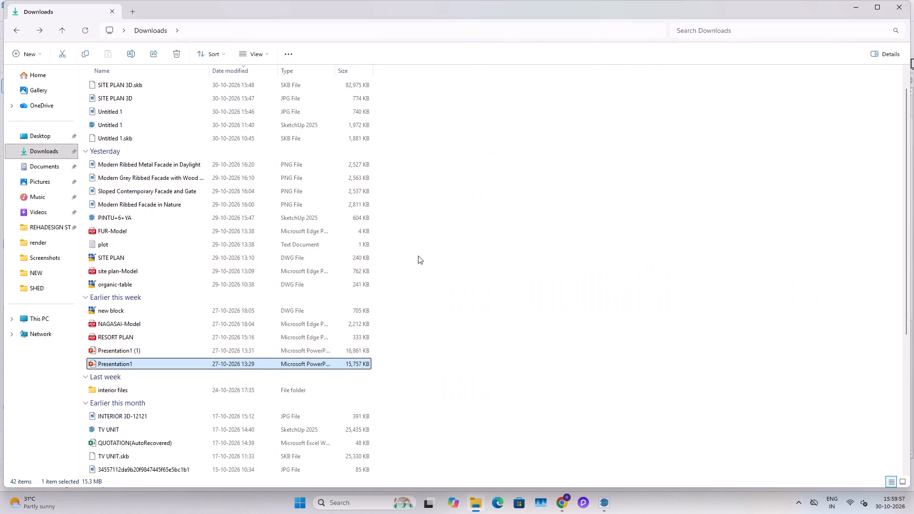
{"action": "double_click", "coordinate": [132, 336]}
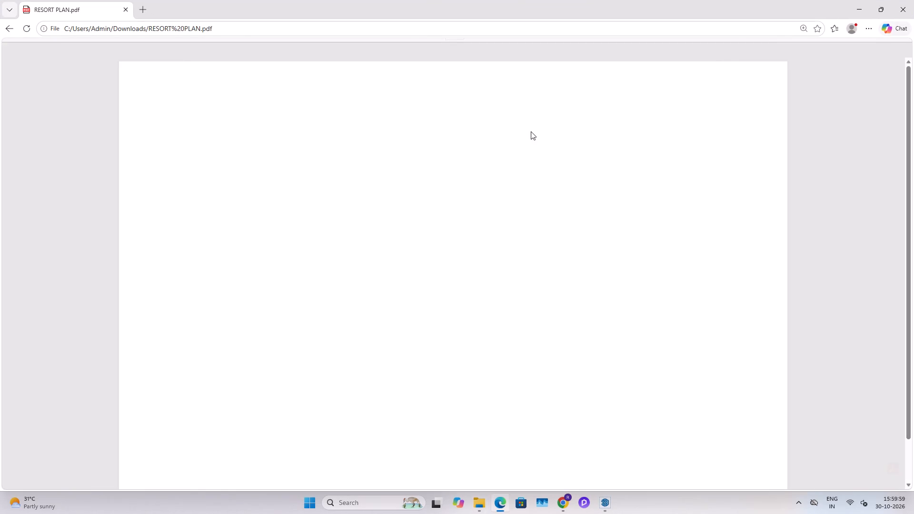
{"action": "left_click", "coordinate": [913, 0]}
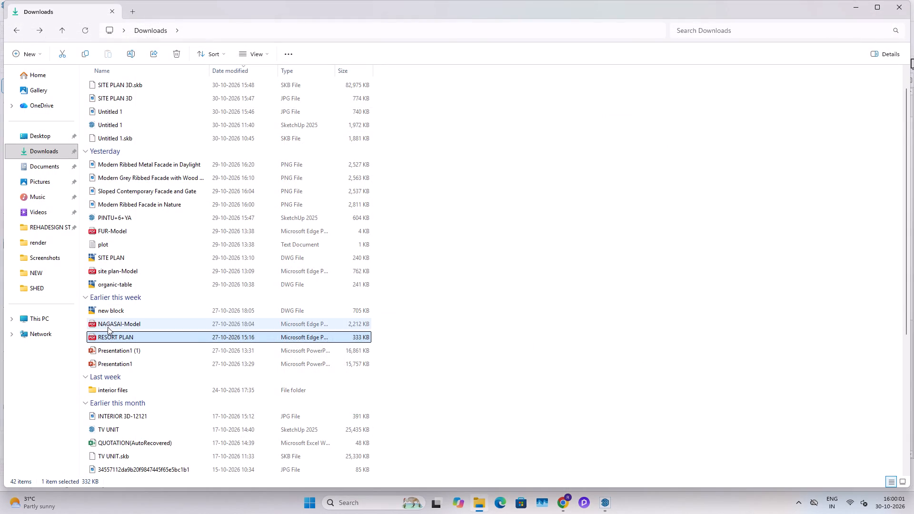
Preview the WhatsApp Image 2026-10-14, Untitled PNG and ae06c8e0dfdfe6be0a05069cba5cbf85 images from earlier this month.
{"action": "scroll", "coordinate": [112, 293], "scroll_direction": "down", "scroll_amount": 7}
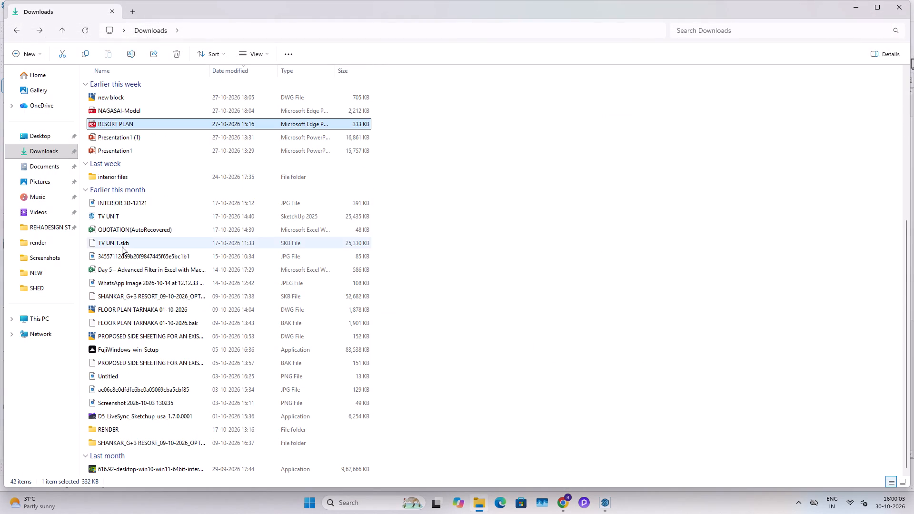
{"action": "left_click", "coordinate": [119, 227]}
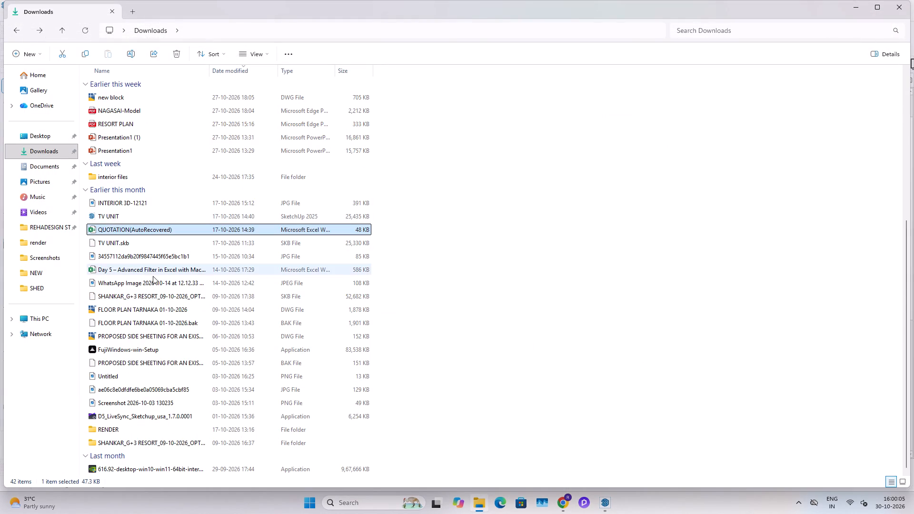
{"action": "double_click", "coordinate": [137, 283]}
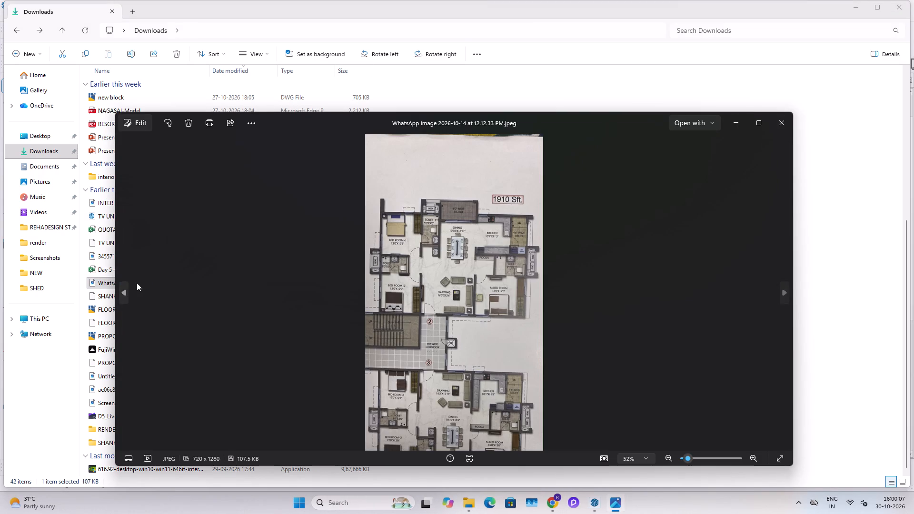
{"action": "key", "text": "Escape"}
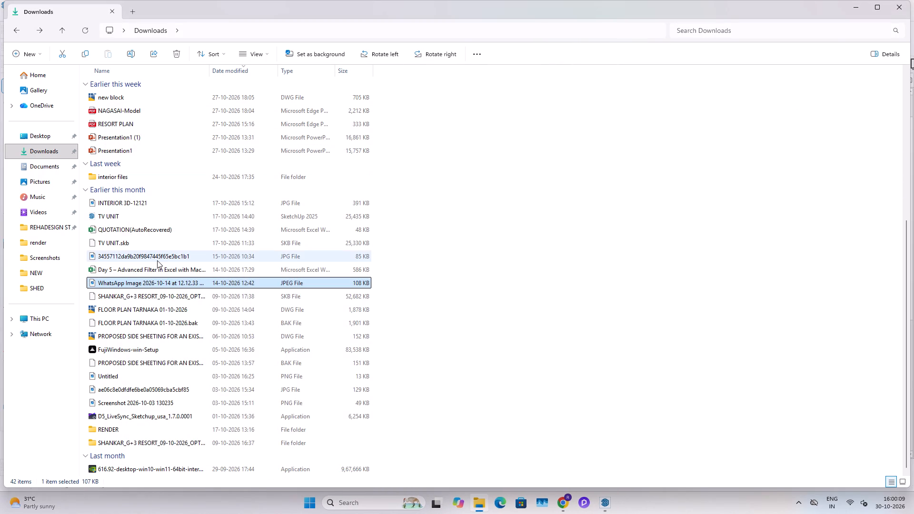
{"action": "scroll", "coordinate": [156, 261], "scroll_direction": "down", "scroll_amount": 2}
{"action": "scroll", "coordinate": [134, 308], "scroll_direction": "down", "scroll_amount": 3}
{"action": "left_click", "coordinate": [102, 383]}
{"action": "left_click", "coordinate": [103, 389]}
{"action": "left_click", "coordinate": [103, 389]}
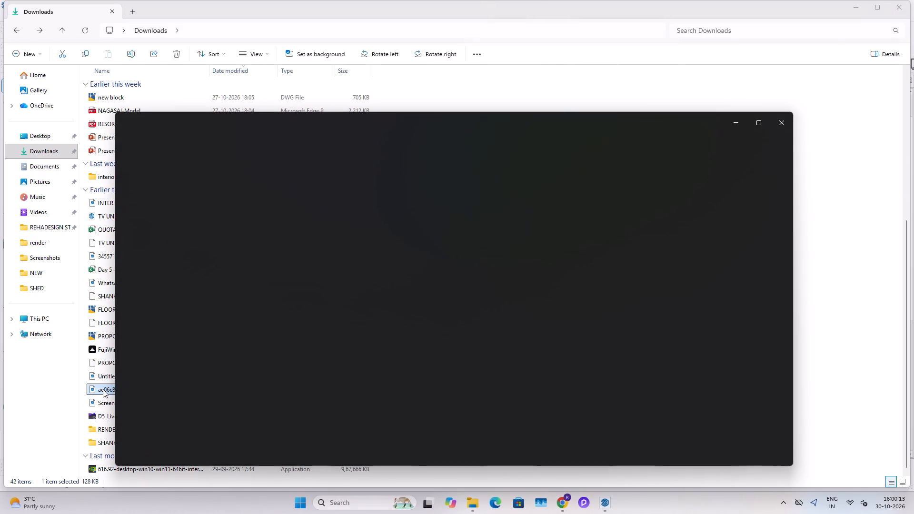
{"action": "key", "text": "Escape"}
{"action": "double_click", "coordinate": [106, 376]}
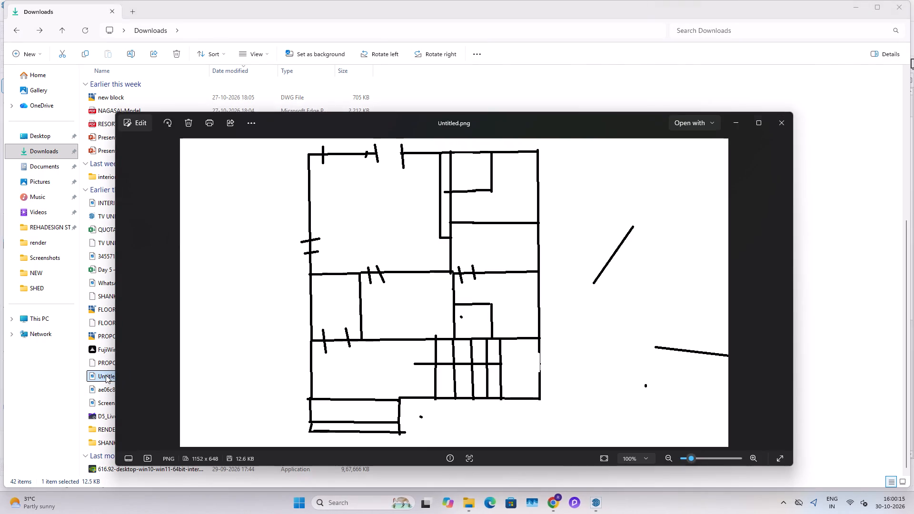
{"action": "key", "text": "Escape"}
{"action": "double_click", "coordinate": [110, 390]}
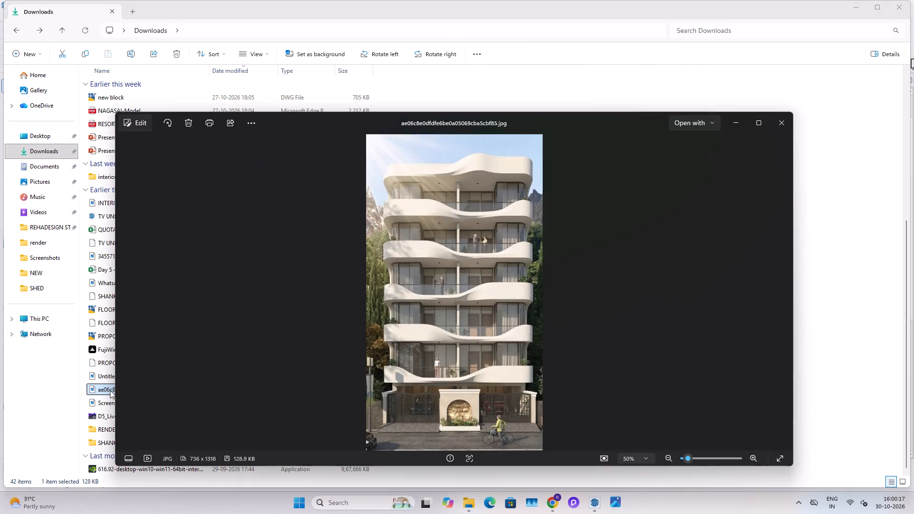
{"action": "key", "text": "Escape"}
{"action": "double_click", "coordinate": [111, 404]}
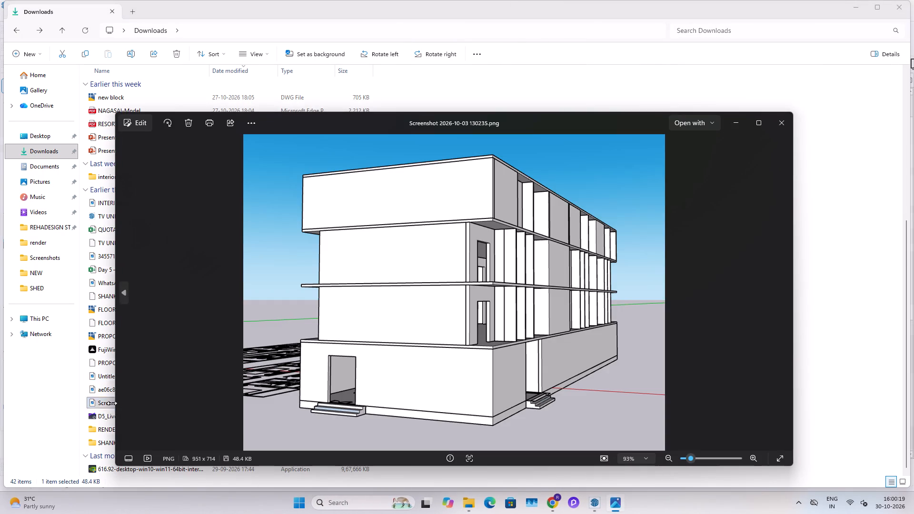
{"action": "key", "text": "Escape"}
{"action": "left_click", "coordinate": [179, 54]}
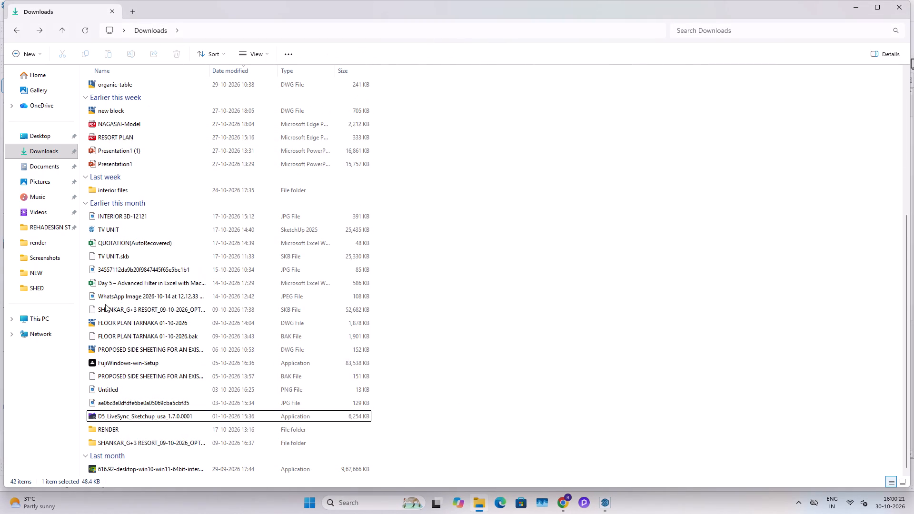
Look through the RENDER folder, trying to open the INTERIOR 3D 2.denoiser image and the INTERIOR 3D 12.vropt file.
{"action": "scroll", "coordinate": [104, 309], "scroll_direction": "down", "scroll_amount": 6}
{"action": "double_click", "coordinate": [105, 426]}
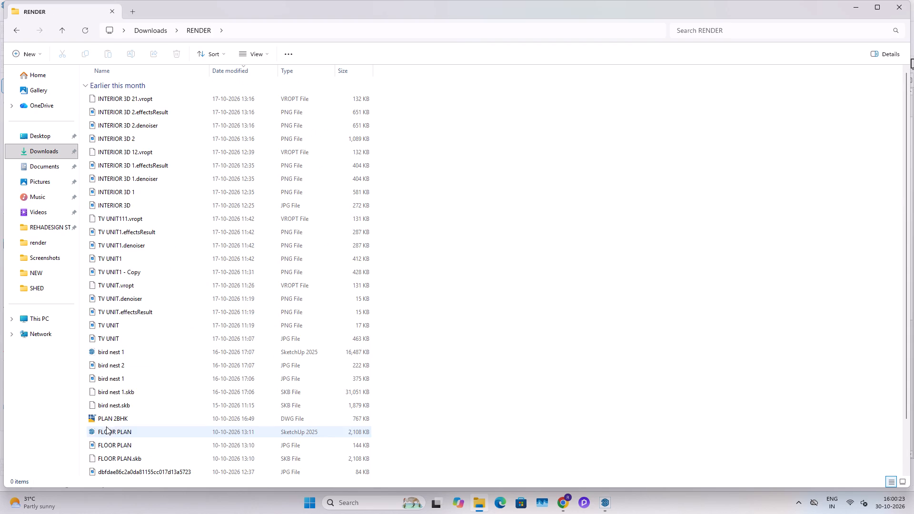
{"action": "scroll", "coordinate": [123, 239], "scroll_direction": "down", "scroll_amount": 7}
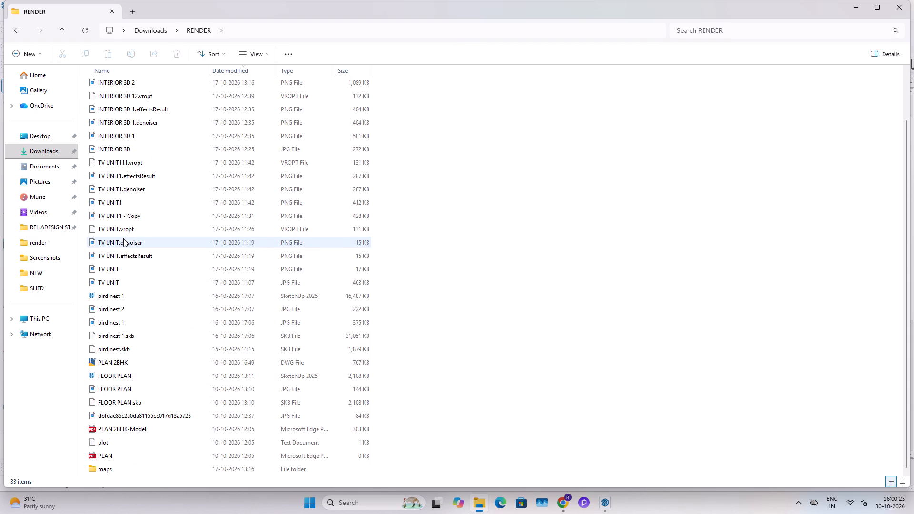
{"action": "scroll", "coordinate": [123, 238], "scroll_direction": "up", "scroll_amount": 5}
{"action": "double_click", "coordinate": [111, 123]}
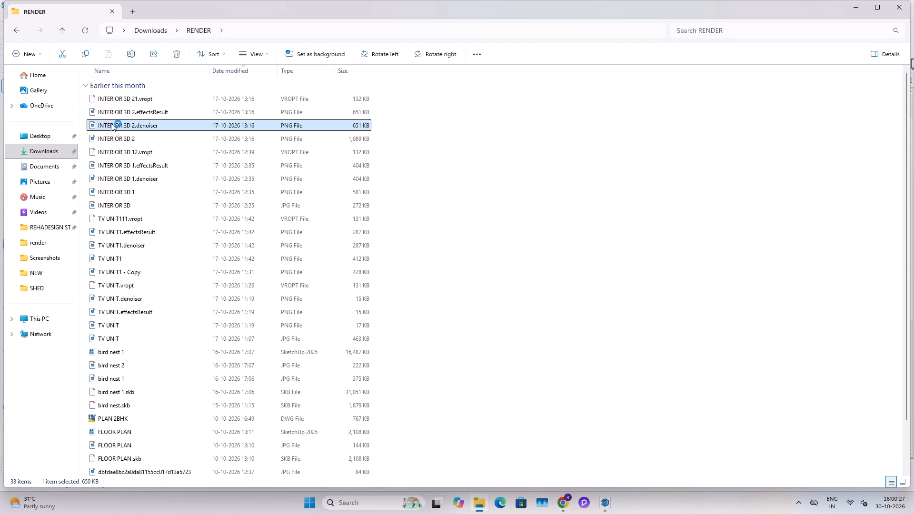
{"action": "key", "text": "Escape"}
{"action": "double_click", "coordinate": [123, 151]}
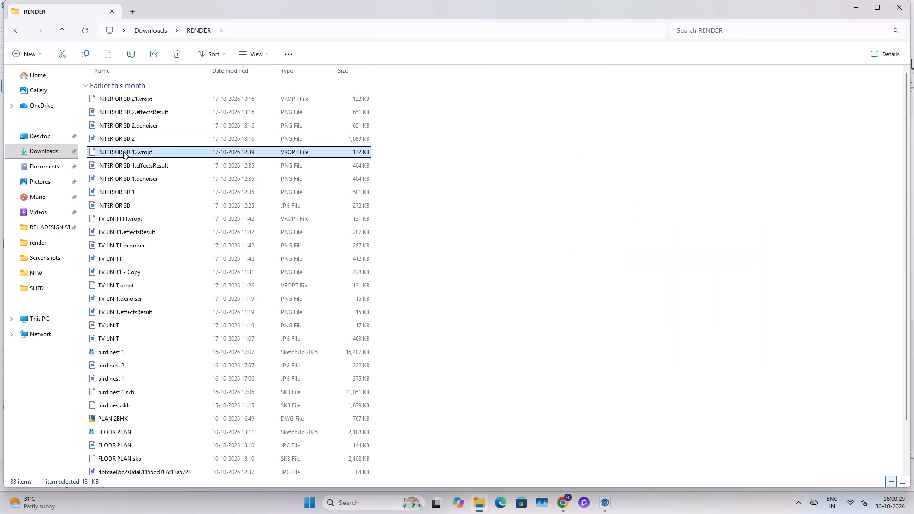
{"action": "key", "text": "Escape"}
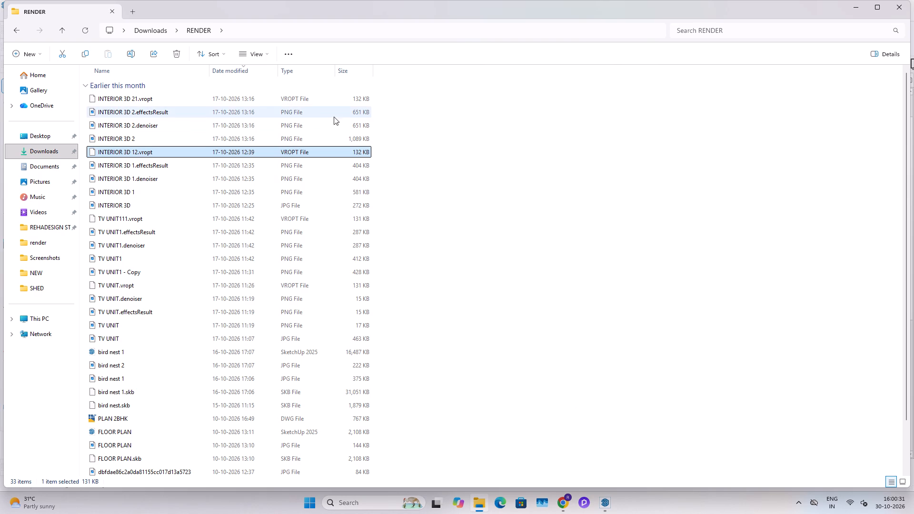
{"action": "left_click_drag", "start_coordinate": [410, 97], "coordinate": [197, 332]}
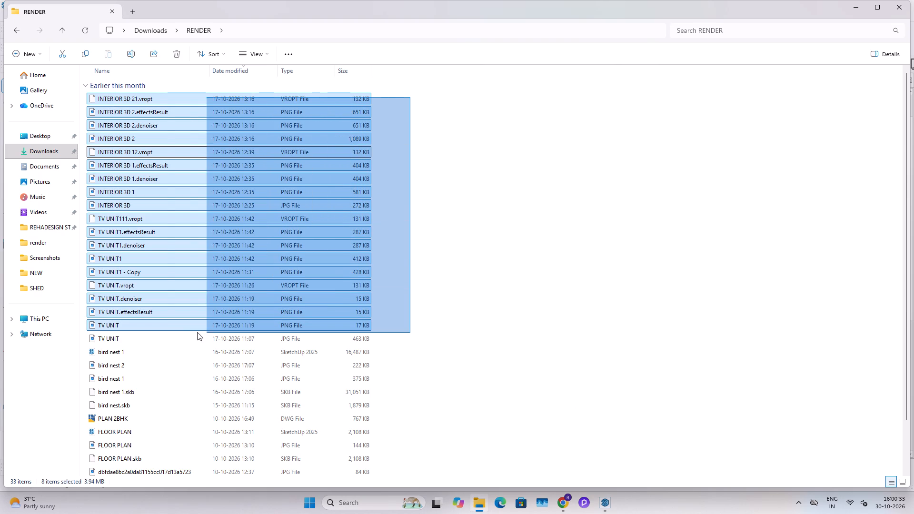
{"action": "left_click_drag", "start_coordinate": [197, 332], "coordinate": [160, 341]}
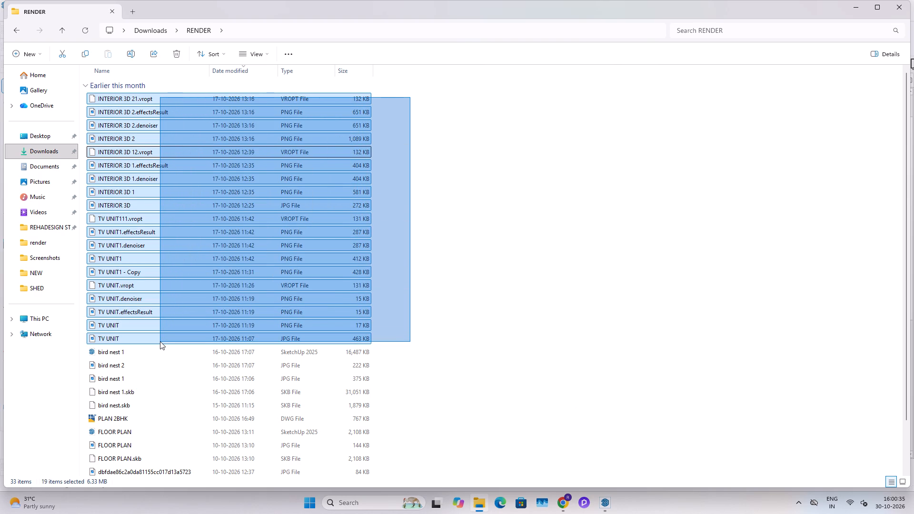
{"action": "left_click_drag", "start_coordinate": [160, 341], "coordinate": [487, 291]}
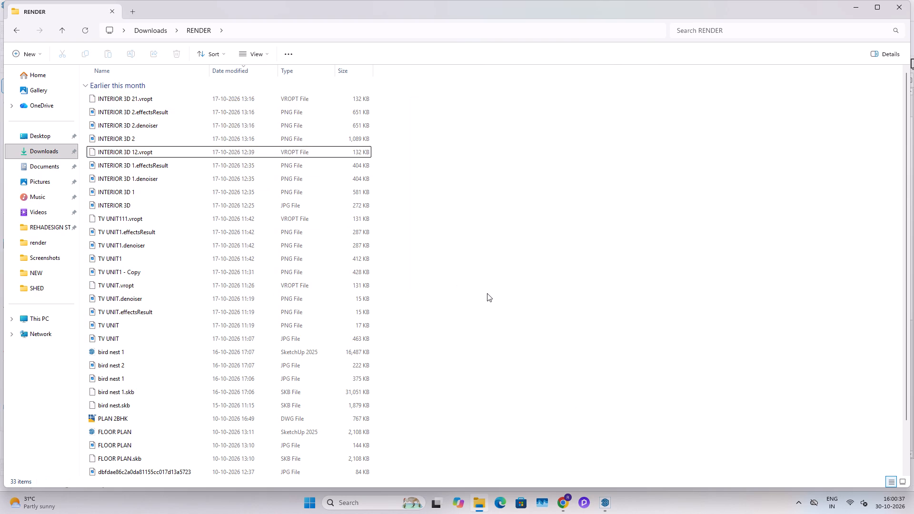
Delete all files in the RENDER folder and return to the Downloads list.
{"action": "key", "text": "ctrl+a"}
{"action": "scroll", "coordinate": [298, 252], "scroll_direction": "down", "scroll_amount": 5}
{"action": "scroll", "coordinate": [296, 256], "scroll_direction": "up", "scroll_amount": 1}
{"action": "scroll", "coordinate": [294, 260], "scroll_direction": "down", "scroll_amount": 12}
{"action": "scroll", "coordinate": [296, 260], "scroll_direction": "up", "scroll_amount": 2}
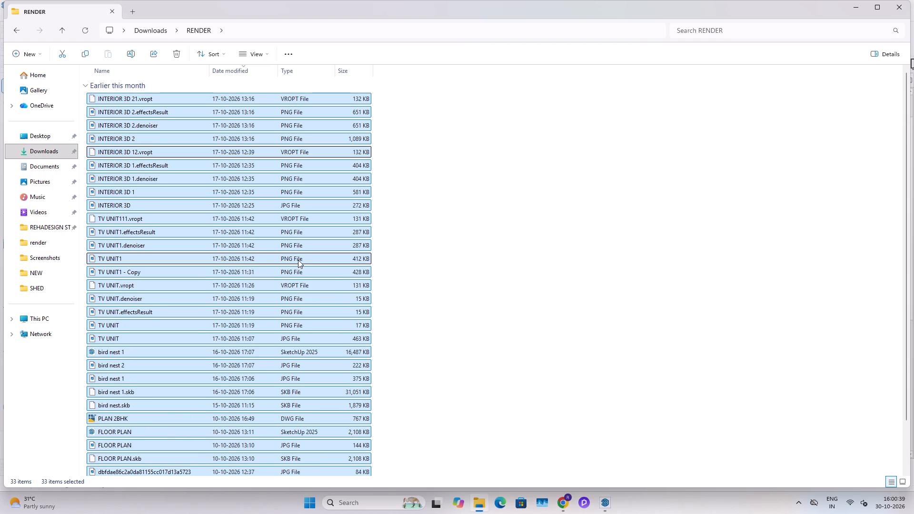
{"action": "scroll", "coordinate": [300, 259], "scroll_direction": "down", "scroll_amount": 11}
{"action": "scroll", "coordinate": [300, 259], "scroll_direction": "up", "scroll_amount": 10}
{"action": "scroll", "coordinate": [300, 258], "scroll_direction": "up", "scroll_amount": 15}
{"action": "left_click", "coordinate": [179, 56]}
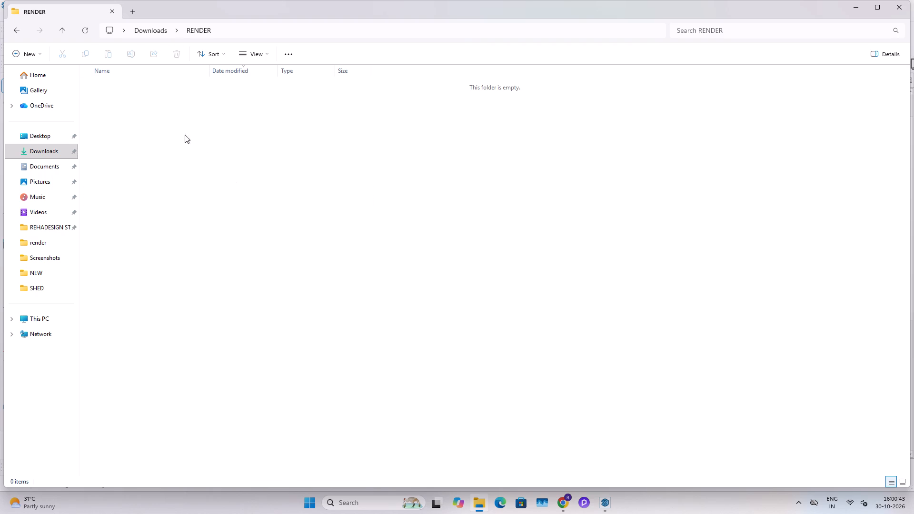
{"action": "left_click", "coordinate": [16, 32]}
Delete the PINTU+6+YA SketchUp model from the Yesterday group in Downloads.
{"action": "scroll", "coordinate": [176, 329], "scroll_direction": "down", "scroll_amount": 4}
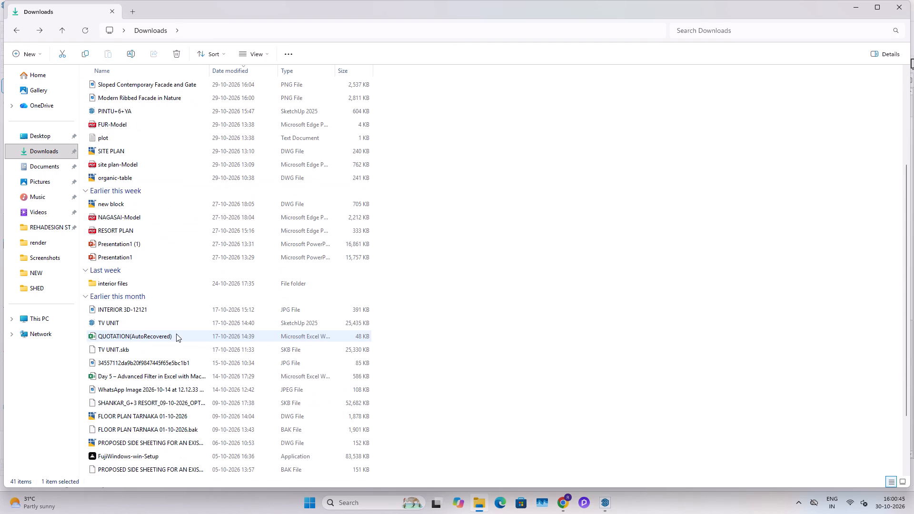
{"action": "scroll", "coordinate": [176, 334], "scroll_direction": "down", "scroll_amount": 3}
{"action": "scroll", "coordinate": [140, 420], "scroll_direction": "down", "scroll_amount": 5}
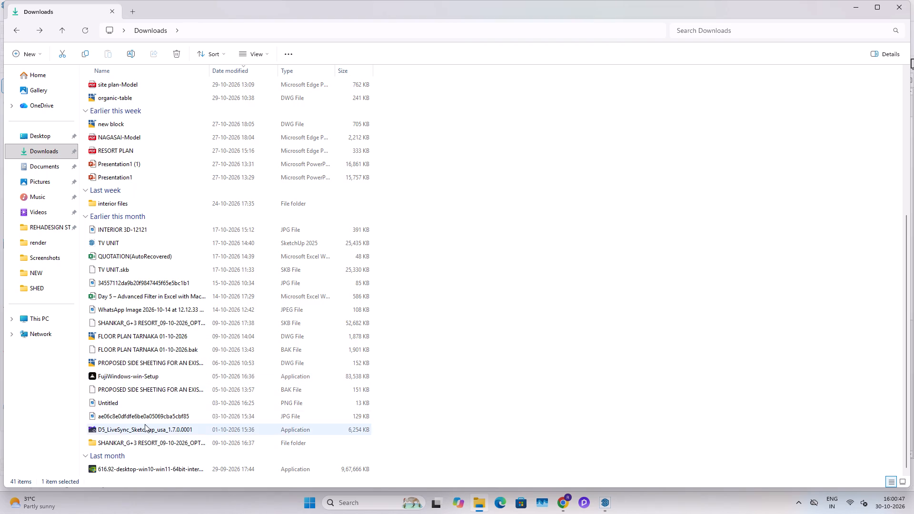
{"action": "scroll", "coordinate": [144, 424], "scroll_direction": "up", "scroll_amount": 14}
{"action": "left_click", "coordinate": [113, 268]}
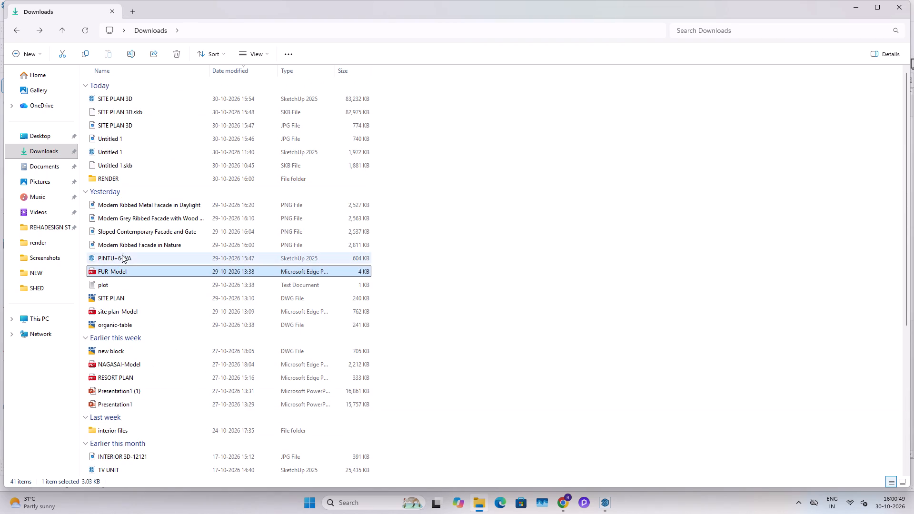
{"action": "left_click", "coordinate": [123, 254]}
{"action": "left_click", "coordinate": [175, 55]}
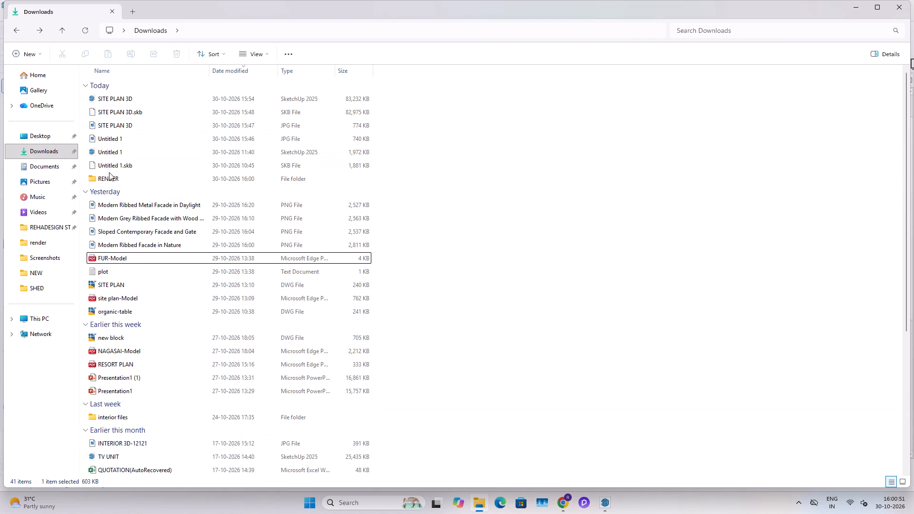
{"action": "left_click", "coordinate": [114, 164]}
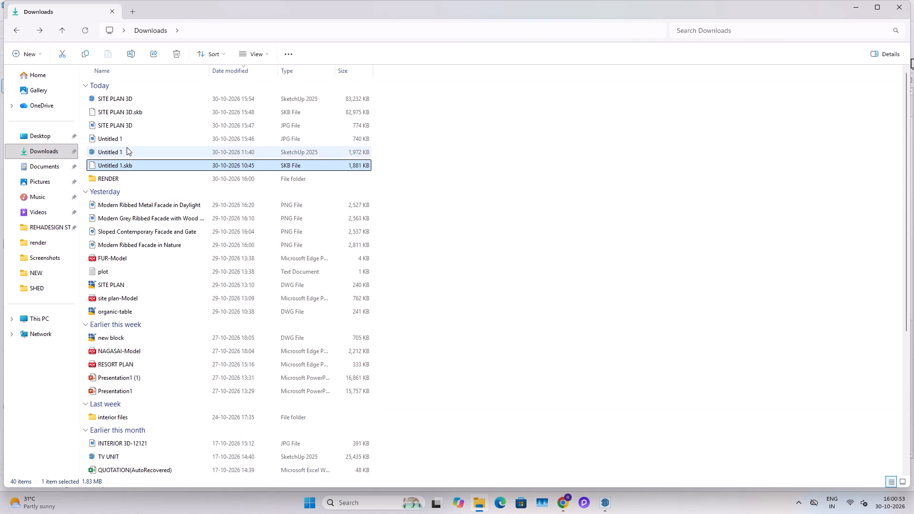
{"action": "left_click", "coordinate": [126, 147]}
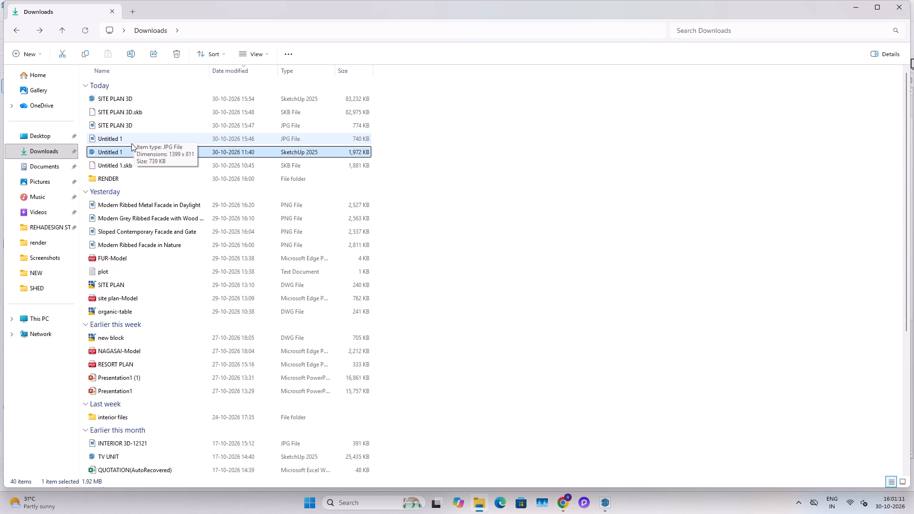
Preview the INTERIOR 3D-12121 image and delete it from Downloads.
{"action": "scroll", "coordinate": [61, 382], "scroll_direction": "down", "scroll_amount": 6}
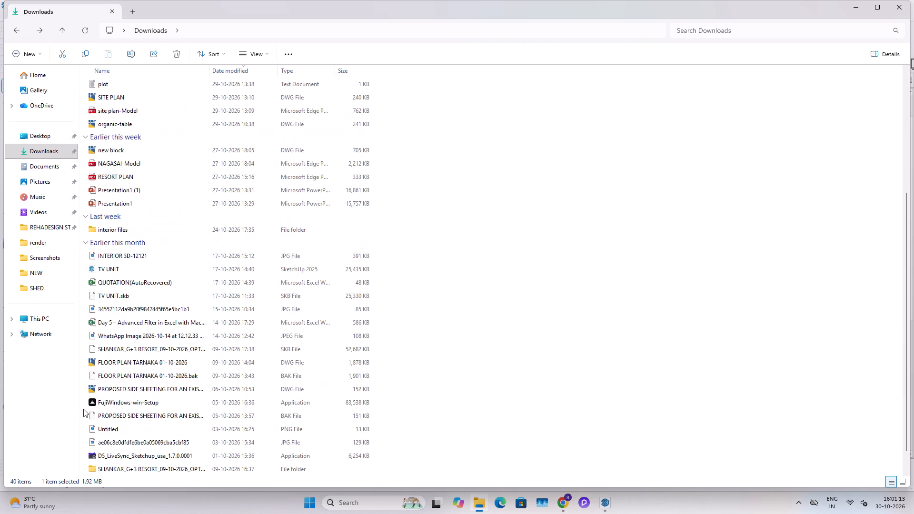
{"action": "scroll", "coordinate": [81, 410], "scroll_direction": "down", "scroll_amount": 1}
{"action": "double_click", "coordinate": [134, 232]}
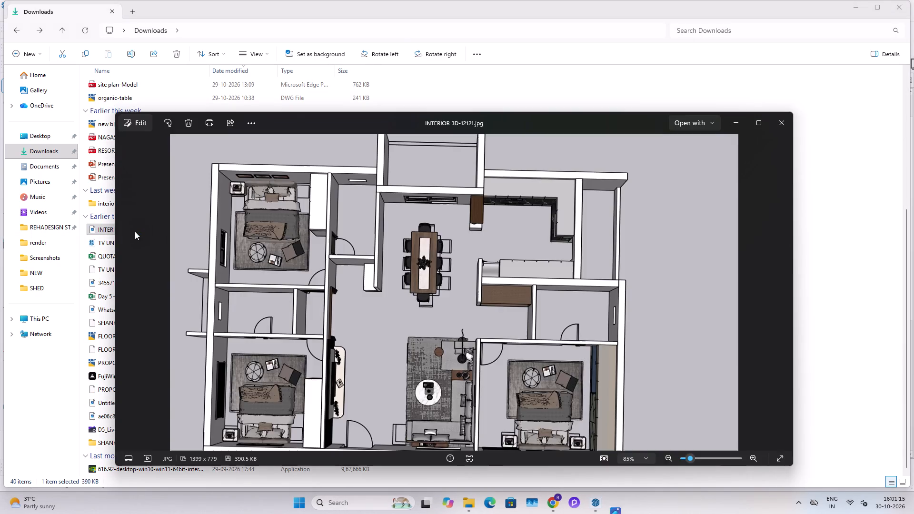
{"action": "key", "text": "Escape"}
{"action": "left_click", "coordinate": [181, 52]}
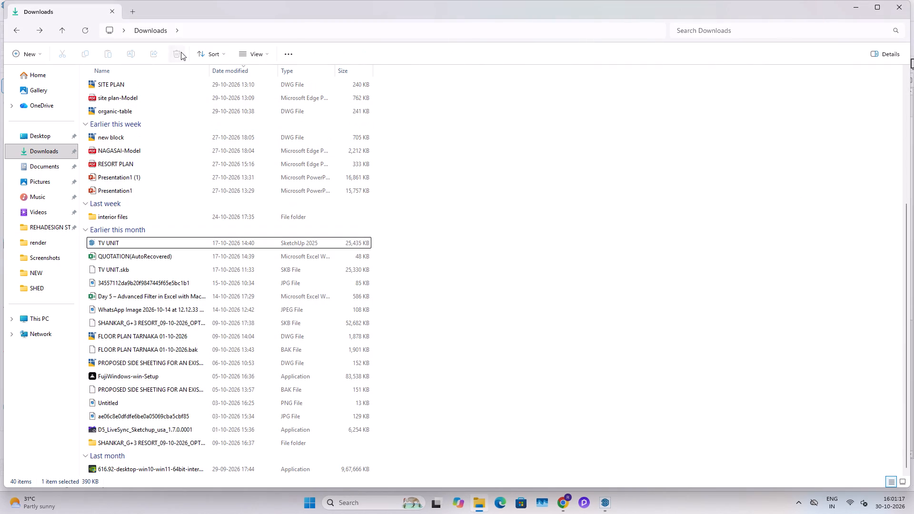
Preview the WhatsApp image from 14-10-2026, and delete the G+3 RESORT OPTION 1 SKB backup file from Downloads.
{"action": "left_click", "coordinate": [135, 260]}
{"action": "scroll", "coordinate": [136, 323], "scroll_direction": "down", "scroll_amount": 1}
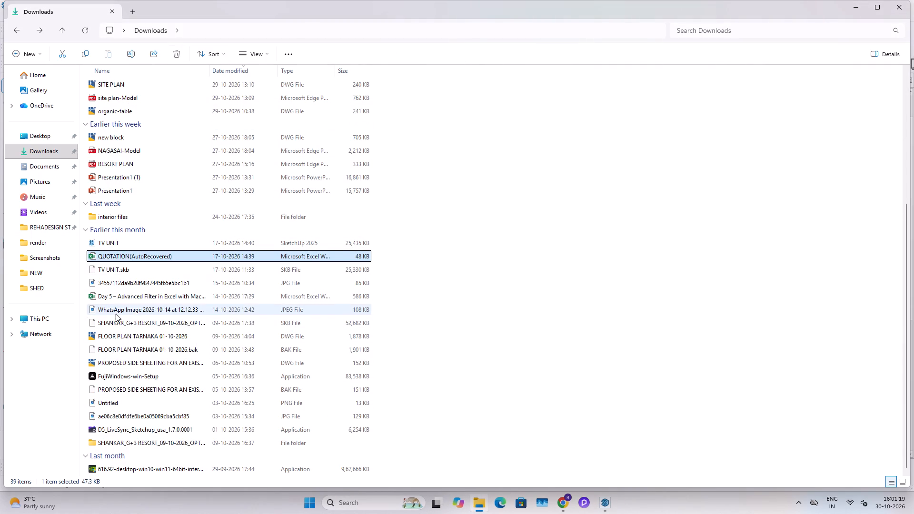
{"action": "double_click", "coordinate": [116, 313]}
{"action": "key", "text": "Escape"}
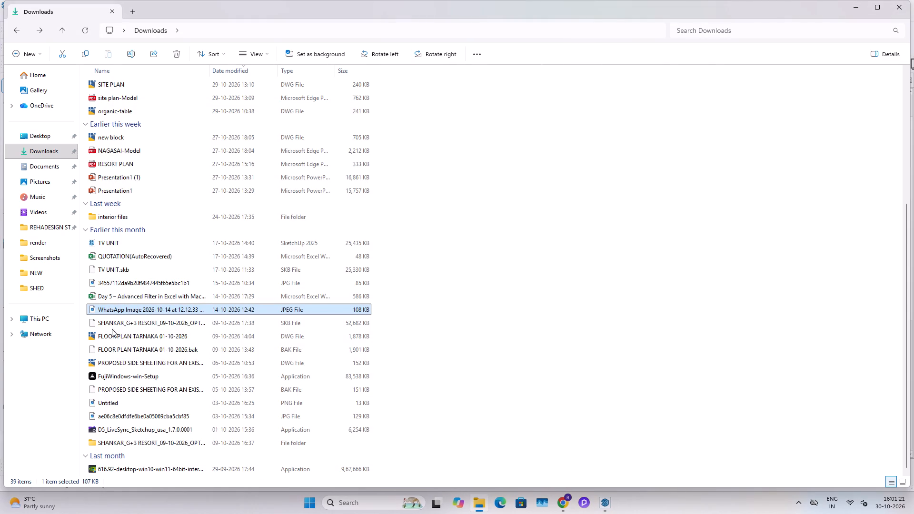
{"action": "left_click", "coordinate": [114, 321]}
{"action": "left_click", "coordinate": [114, 321]}
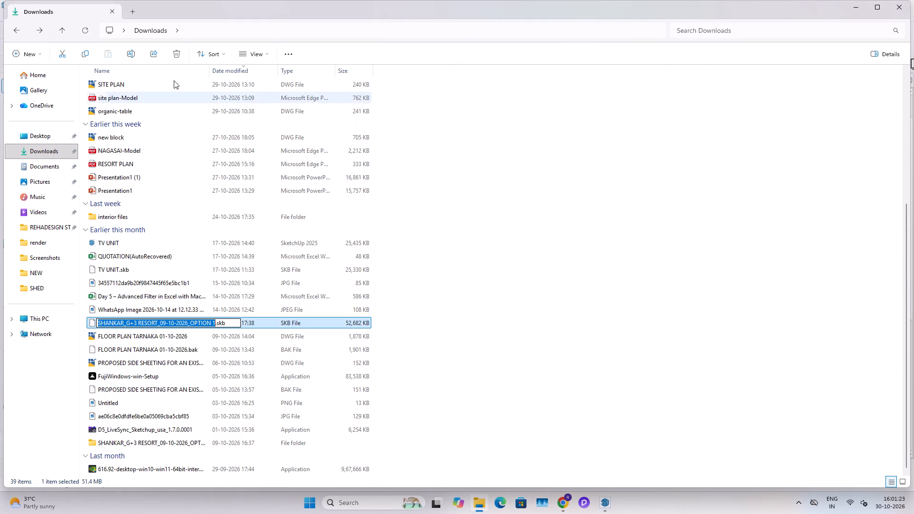
{"action": "left_click", "coordinate": [178, 57]}
{"action": "key", "text": "Escape"}
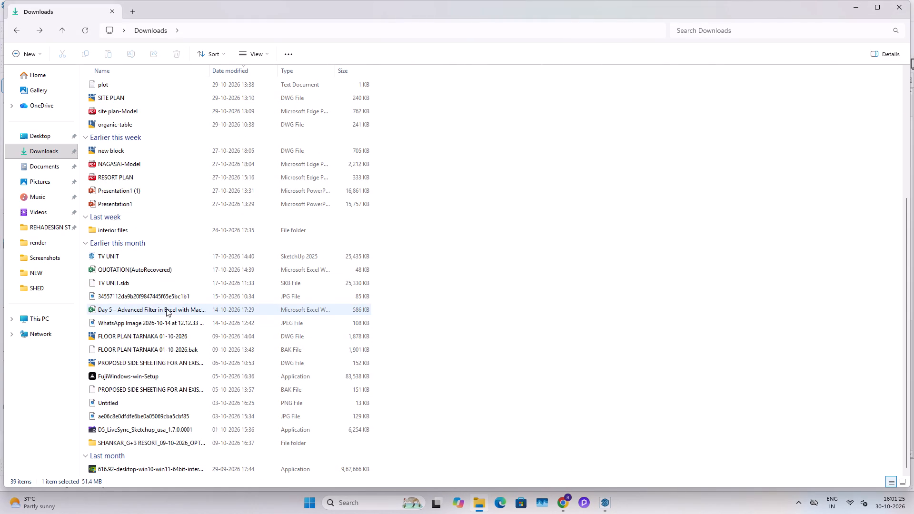
Preview the 34557112da9b20f9847445f65e5bc1b1 kitchen image and delete it from Downloads.
{"action": "double_click", "coordinate": [137, 294]}
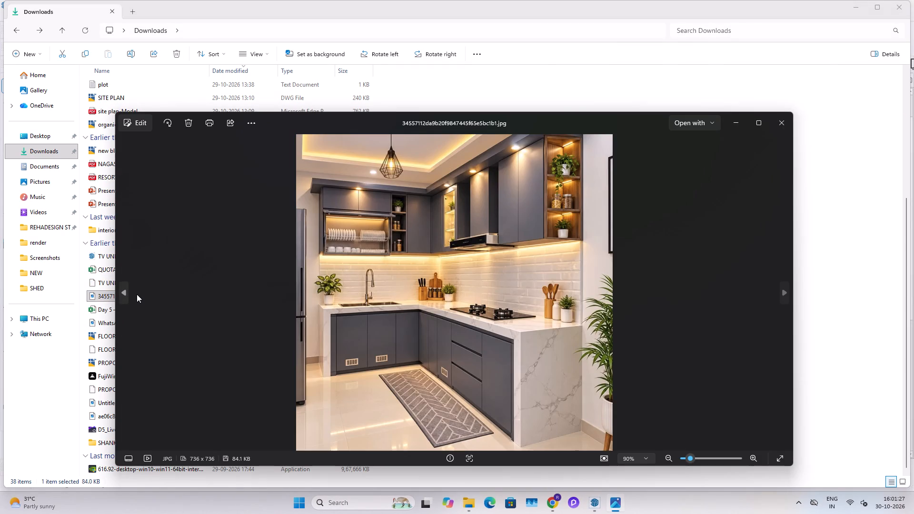
{"action": "key", "text": "Escape"}
{"action": "left_click", "coordinate": [137, 294]}
{"action": "left_click", "coordinate": [176, 49]}
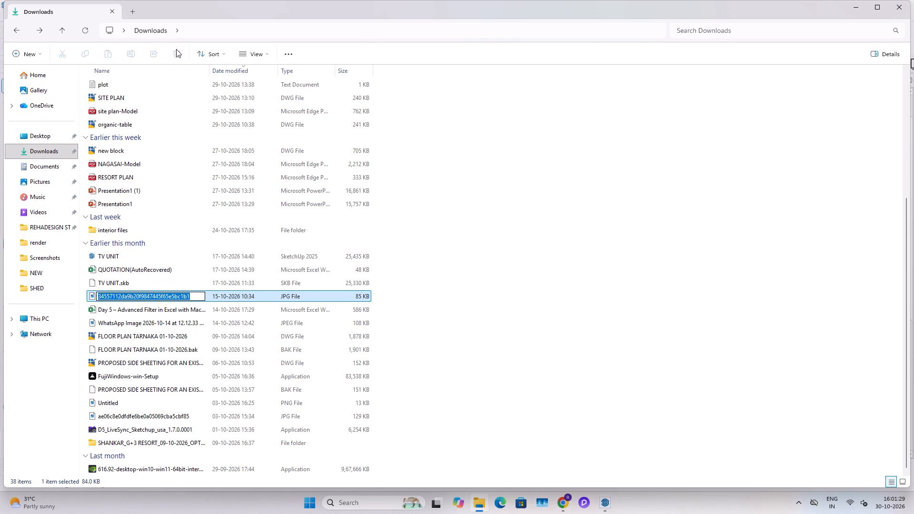
{"action": "left_click", "coordinate": [317, 299]}
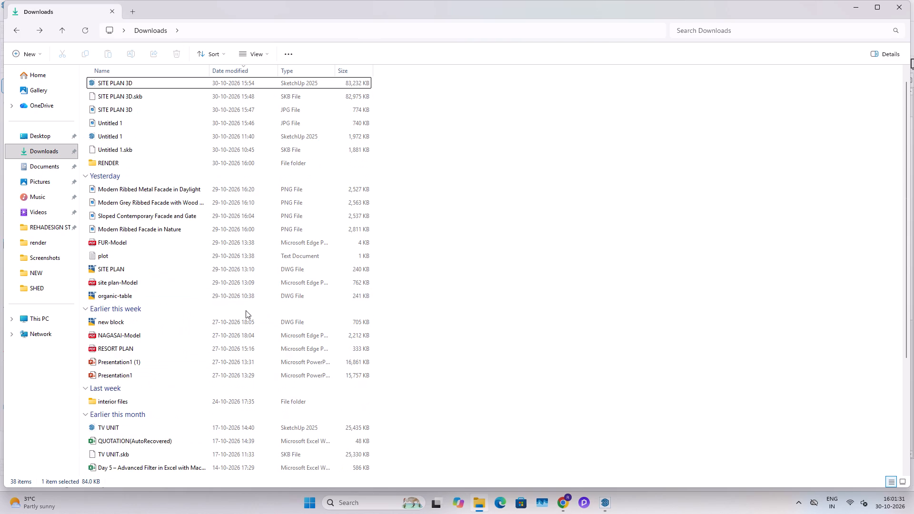
Preview the Untitled PNG floor plan sketch in the Earlier this month group and delete it.
{"action": "scroll", "coordinate": [164, 353], "scroll_direction": "down", "scroll_amount": 9}
{"action": "double_click", "coordinate": [136, 401]}
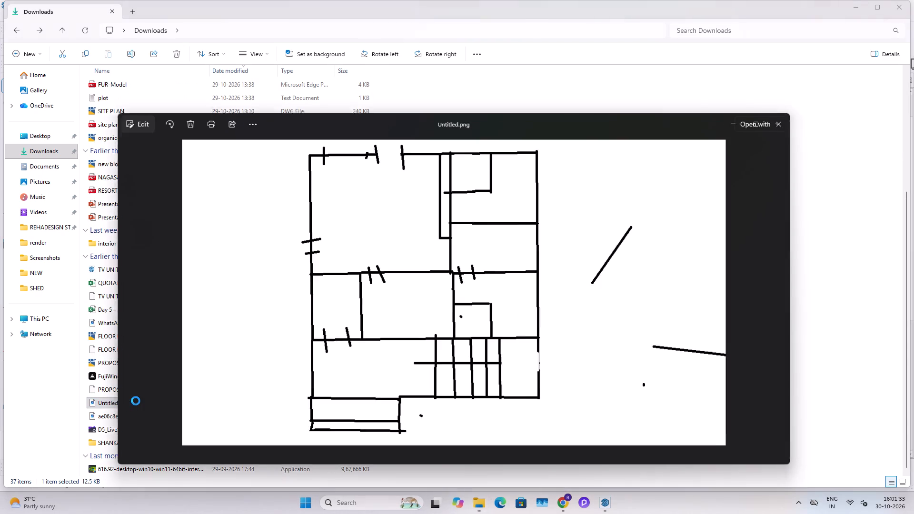
{"action": "key", "text": "Escape"}
{"action": "left_click", "coordinate": [177, 58]}
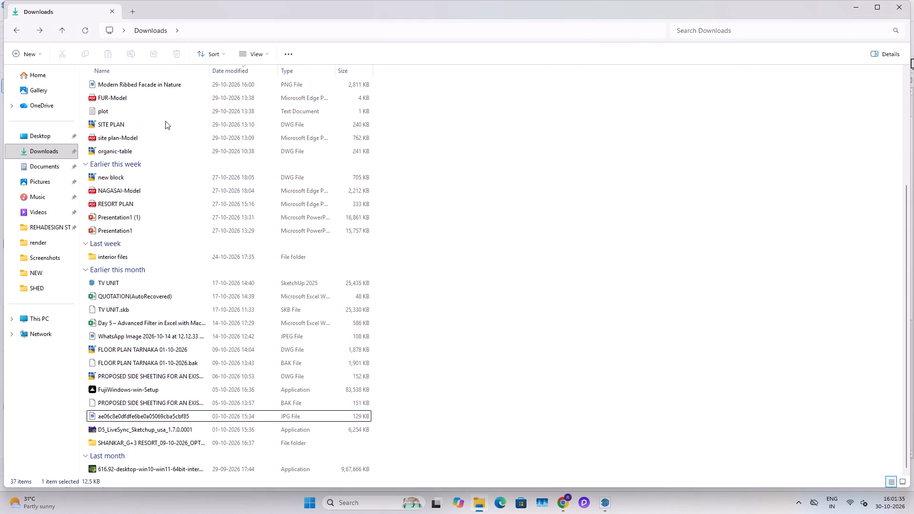
Preview the ae06c8e0dfdfe6be0a05069cba5cbf85 building elevation image and delete it from Downloads.
{"action": "double_click", "coordinate": [121, 415]}
{"action": "key", "text": "Escape"}
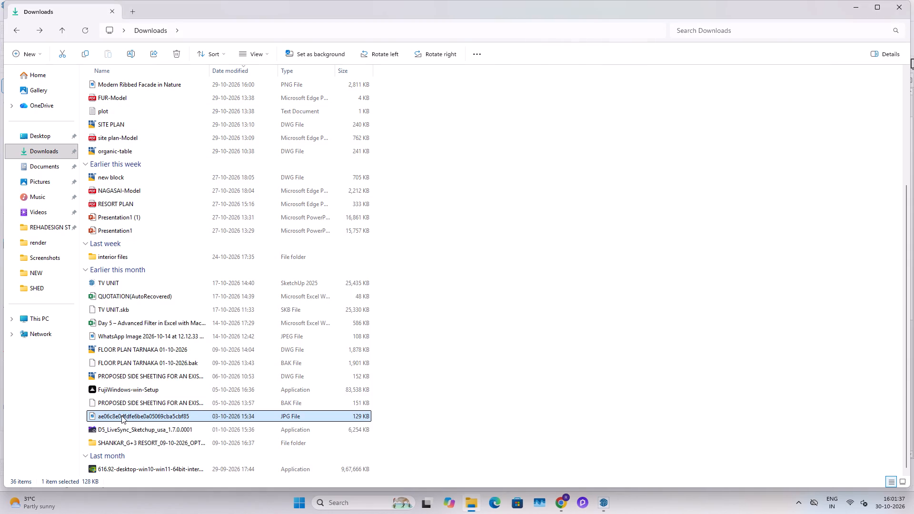
{"action": "double_click", "coordinate": [121, 415]}
{"action": "key", "text": "Escape"}
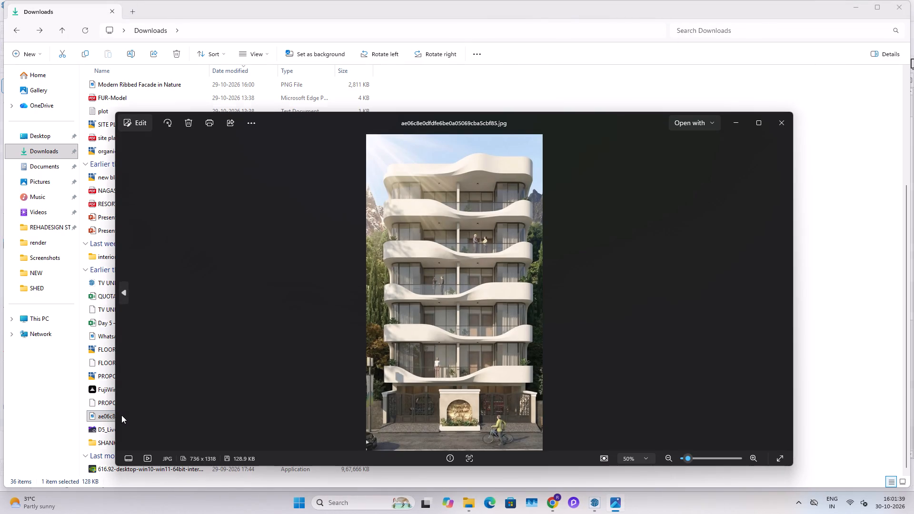
{"action": "left_click", "coordinate": [175, 55]}
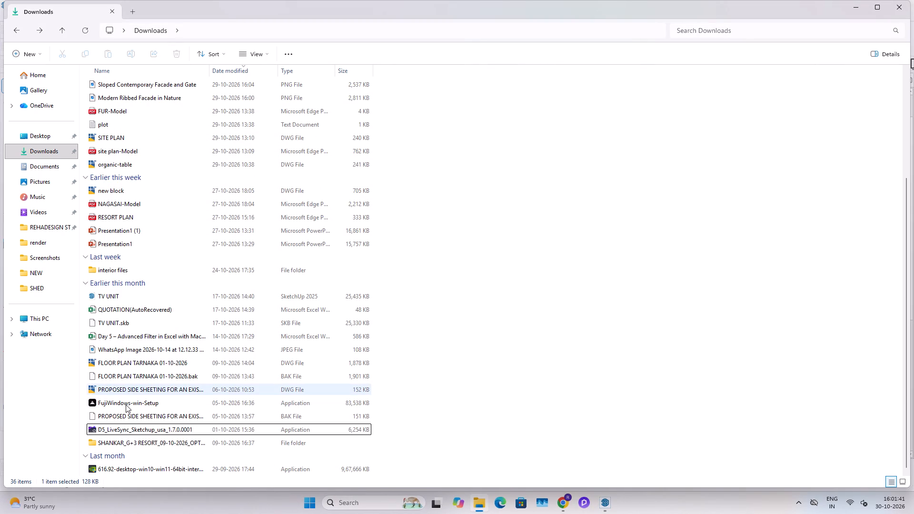
Delete the PROPOSED SIDE SHEETING BAK backup and its DWG drawing from Downloads.
{"action": "left_click", "coordinate": [127, 415]}
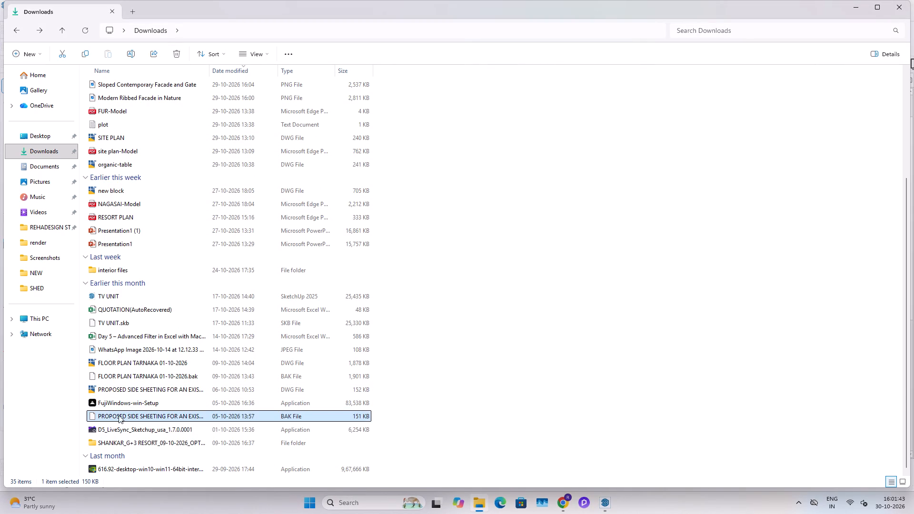
{"action": "left_click", "coordinate": [178, 52]}
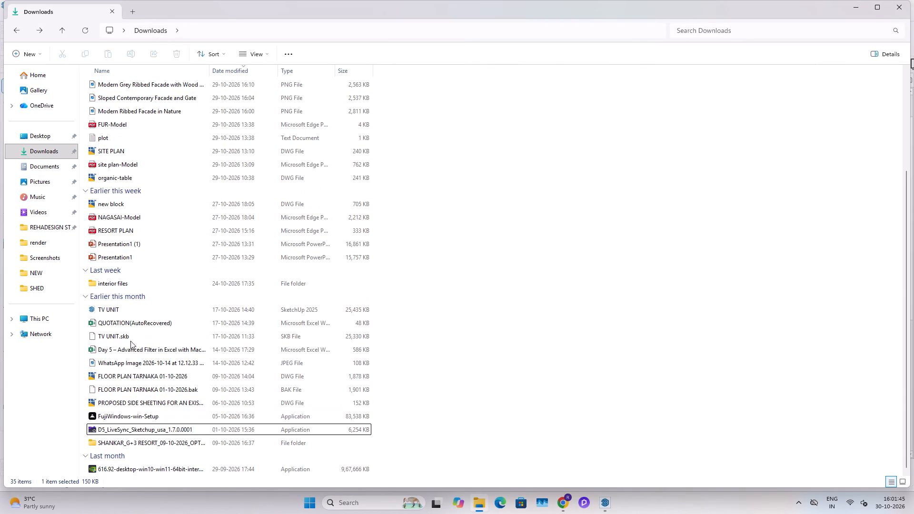
{"action": "left_click", "coordinate": [116, 406]}
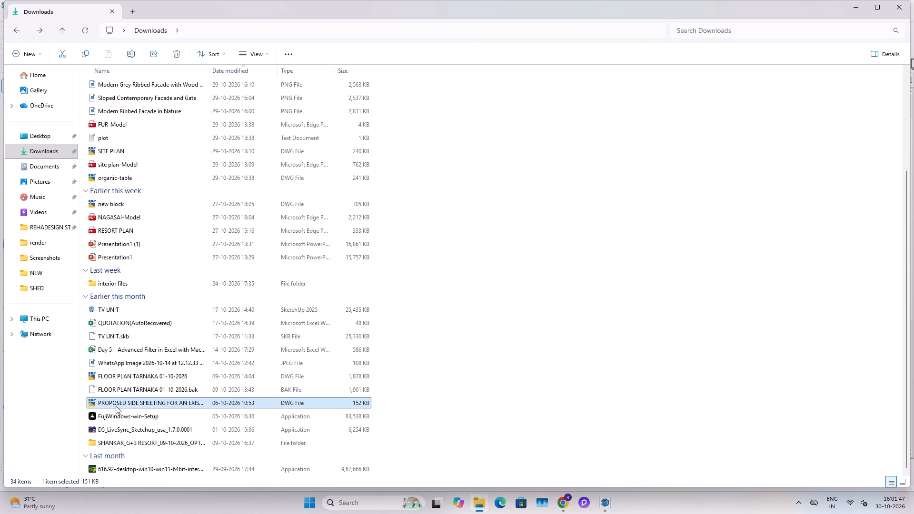
{"action": "left_click", "coordinate": [175, 54]}
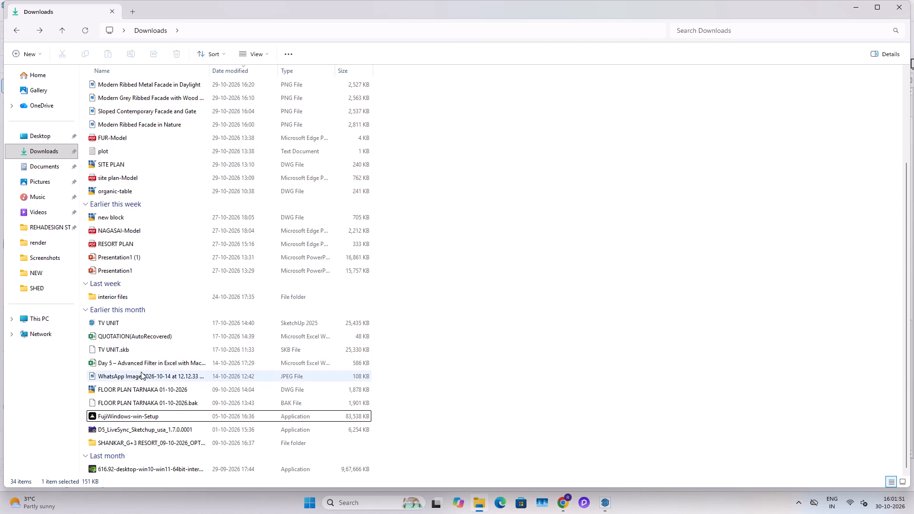
Check the WhatsApp image, the FLOOR PLAN TARNAKA files, TV UNIT, QUOTATION and the interior files folder for items to clear.
{"action": "double_click", "coordinate": [141, 372]}
{"action": "key", "text": "Escape"}
{"action": "left_click", "coordinate": [128, 388]}
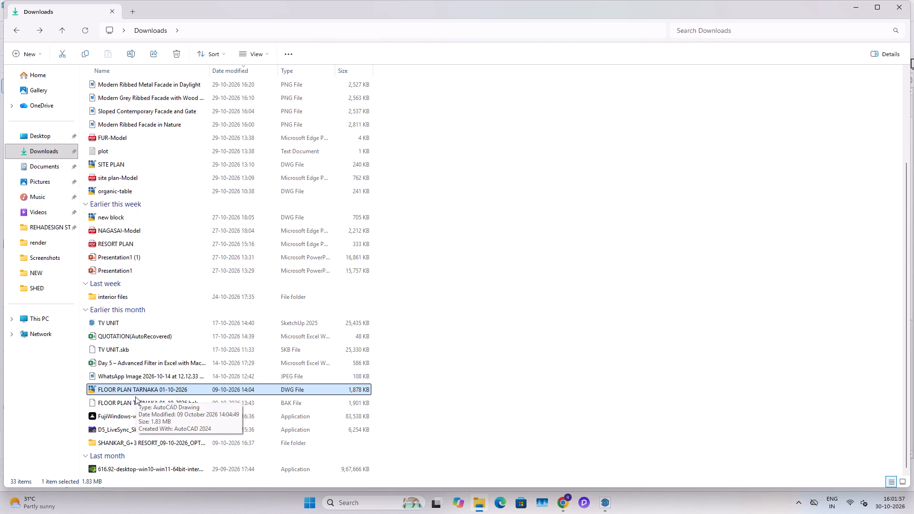
{"action": "left_click", "coordinate": [135, 401]}
{"action": "left_click", "coordinate": [141, 389]}
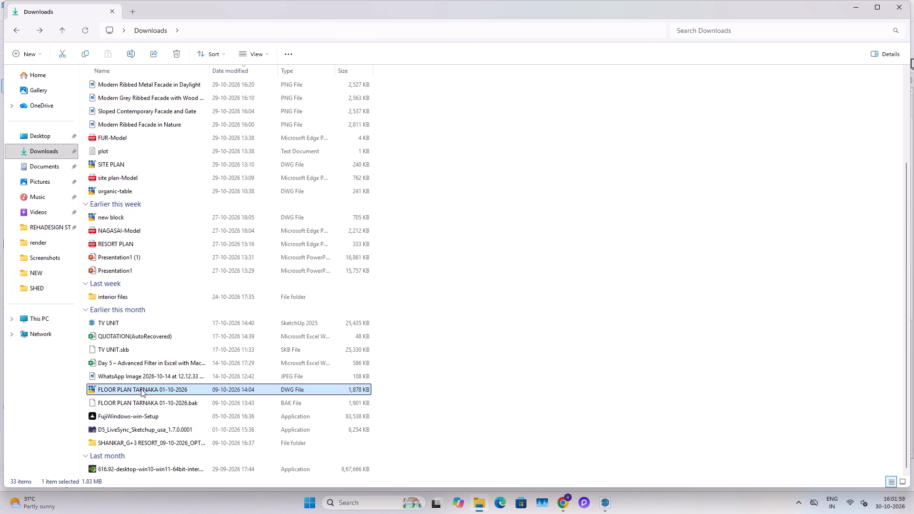
{"action": "scroll", "coordinate": [141, 389], "scroll_direction": "up", "scroll_amount": 1}
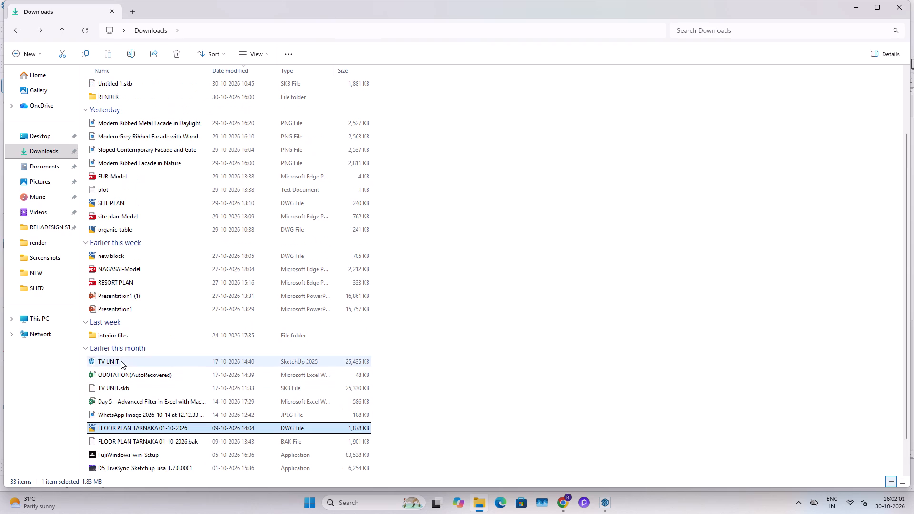
{"action": "left_click", "coordinate": [121, 361]}
{"action": "left_click", "coordinate": [115, 371]}
{"action": "scroll", "coordinate": [115, 371], "scroll_direction": "up", "scroll_amount": 1}
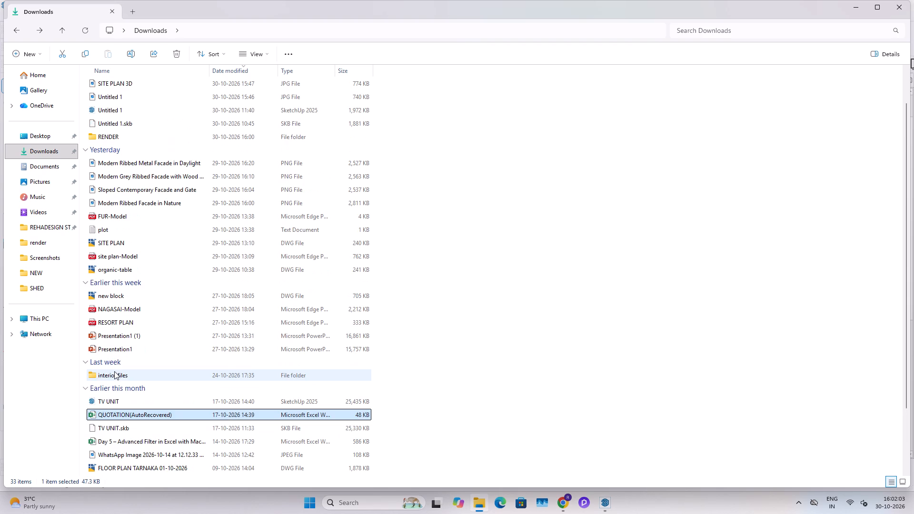
{"action": "left_click", "coordinate": [111, 371]}
{"action": "scroll", "coordinate": [121, 350], "scroll_direction": "up", "scroll_amount": 1}
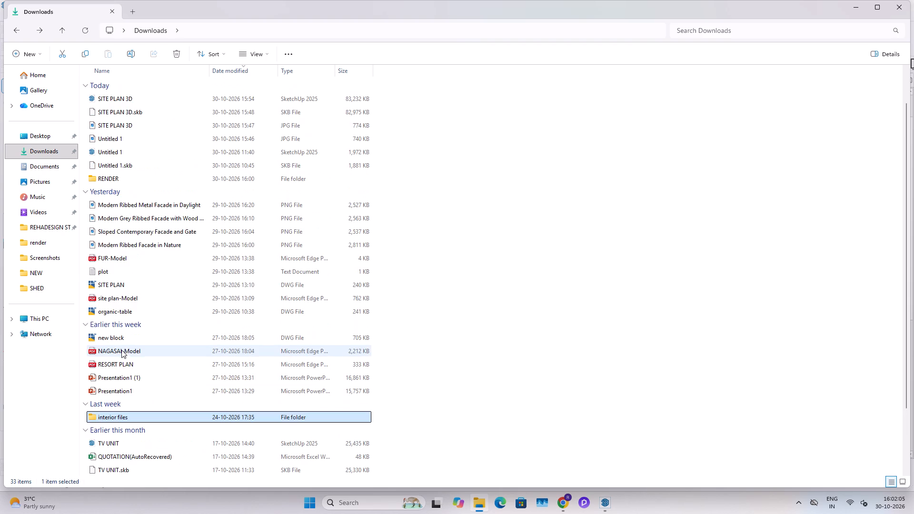
Delete the organic-table DWG drawing from the Yesterday group in Downloads.
{"action": "left_click", "coordinate": [121, 314]}
{"action": "left_click", "coordinate": [177, 55]}
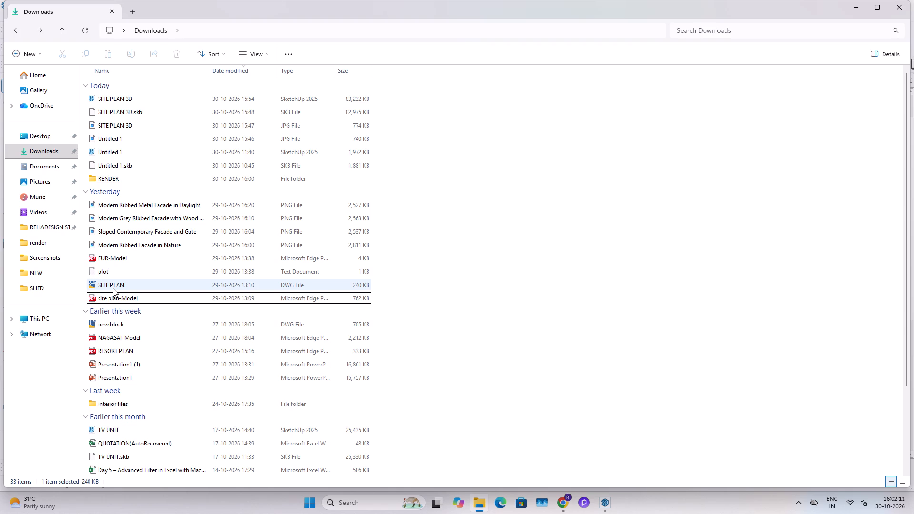
Open the new block drawing in AutoCAD to check its contents, close it without saving, and exit AutoCAD.
{"action": "left_click", "coordinate": [127, 321]}
{"action": "double_click", "coordinate": [127, 322]}
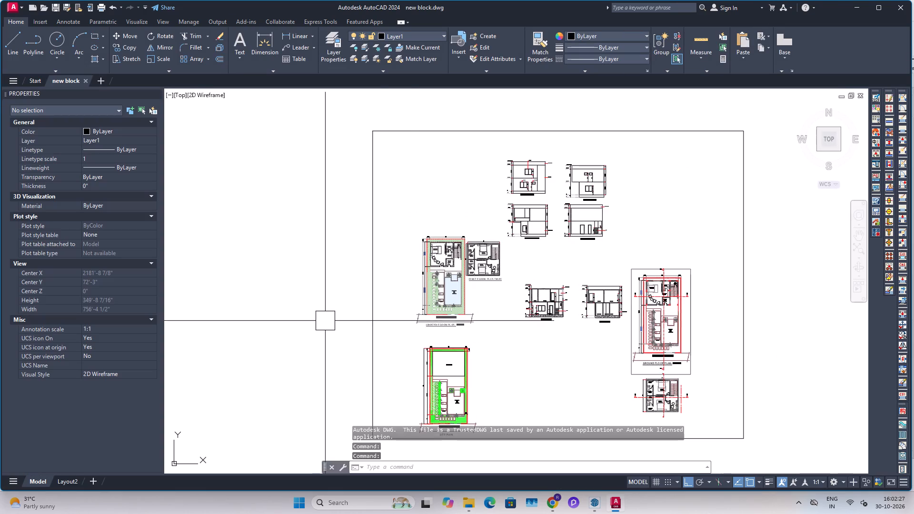
{"action": "scroll", "coordinate": [411, 316], "scroll_direction": "down", "scroll_amount": 3}
{"action": "left_click", "coordinate": [89, 79]}
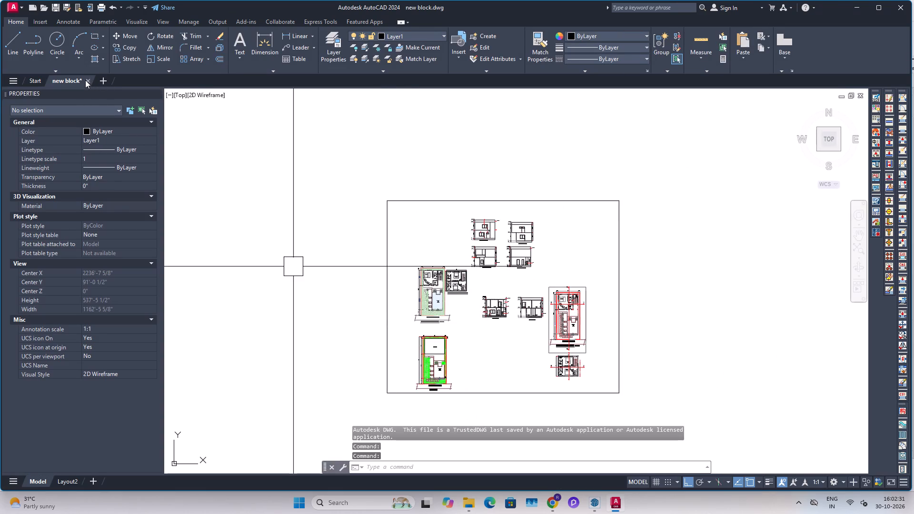
{"action": "left_click", "coordinate": [85, 80]}
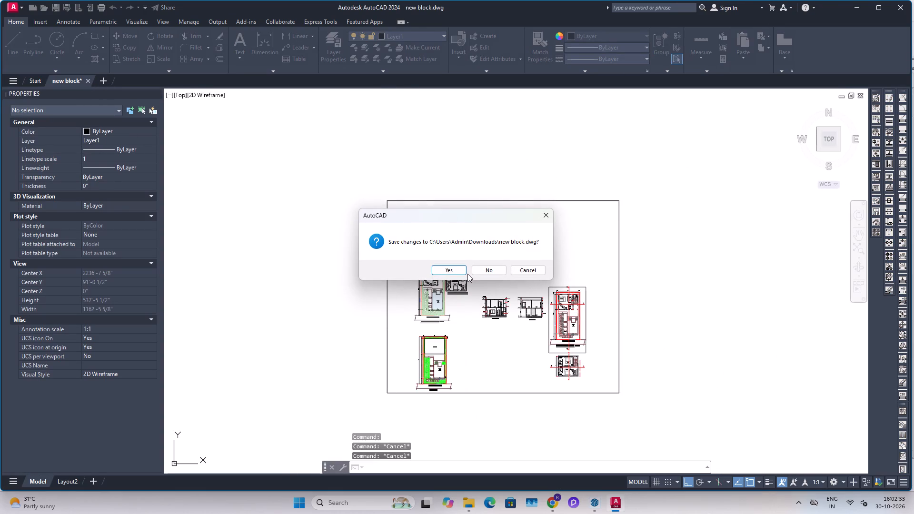
{"action": "left_click", "coordinate": [489, 273]}
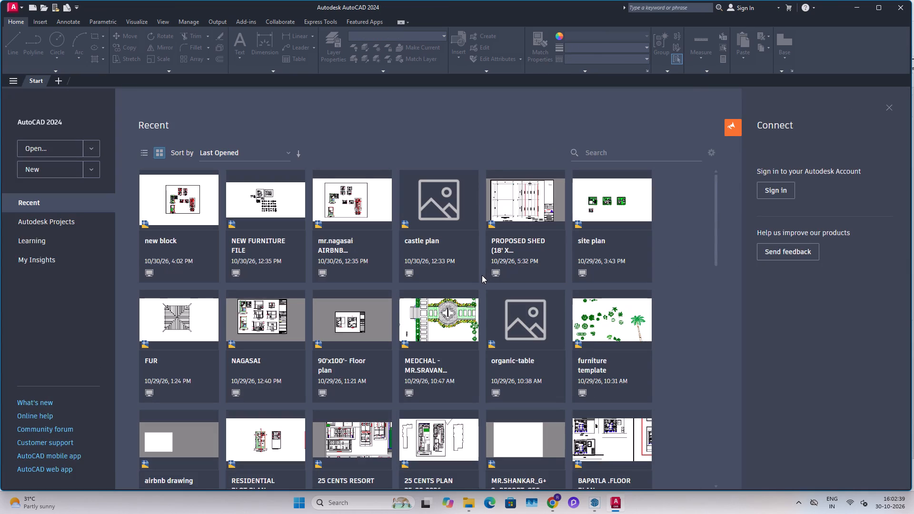
{"action": "left_click", "coordinate": [896, 11]}
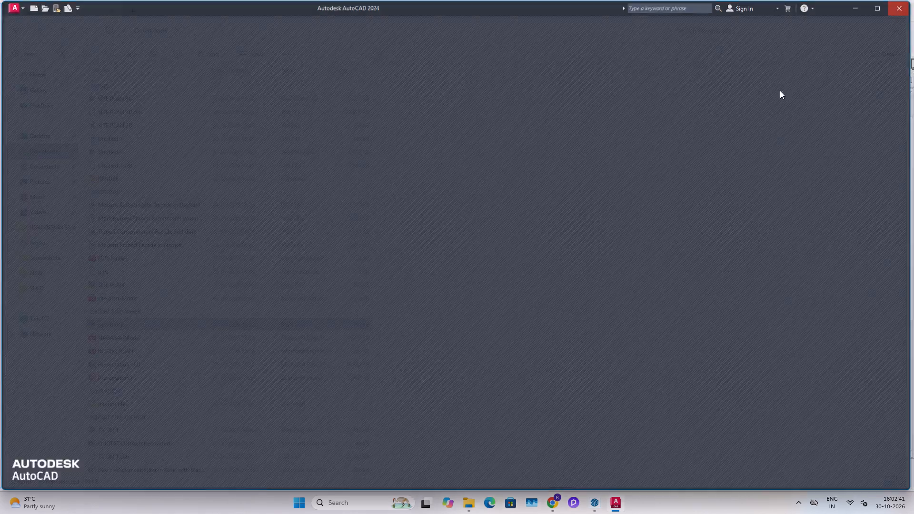
Check the plot text file and the FUR-Model PDF, and delete the FUR-Model PDF from Downloads.
{"action": "left_click", "coordinate": [110, 284]}
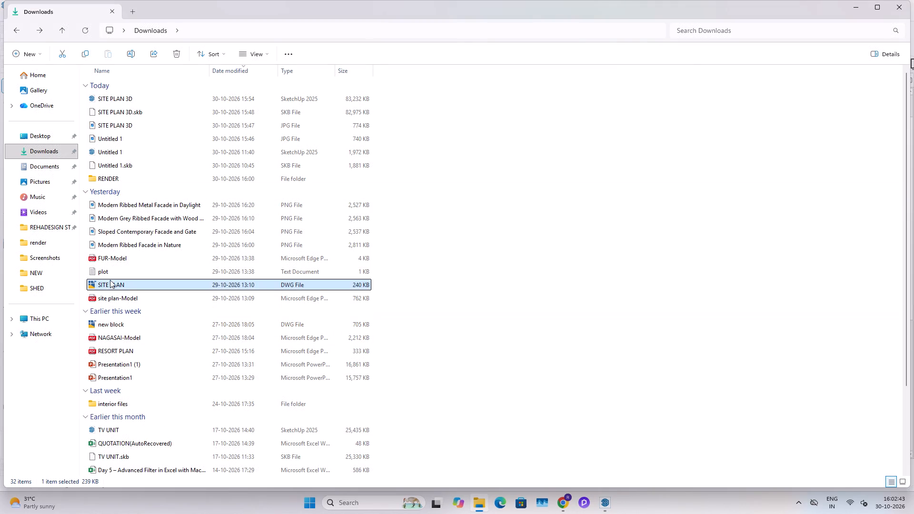
{"action": "double_click", "coordinate": [108, 270]}
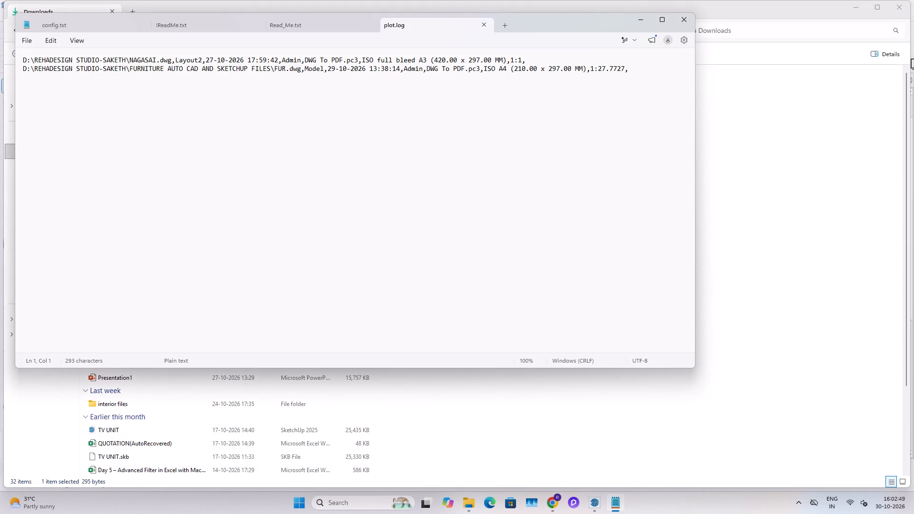
{"action": "left_click", "coordinate": [682, 20]}
{"action": "double_click", "coordinate": [109, 258]}
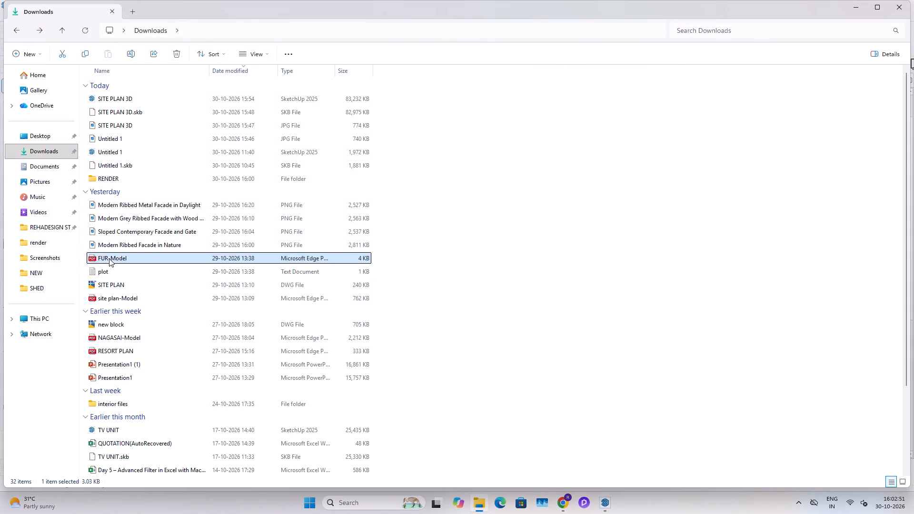
{"action": "scroll", "coordinate": [373, 317], "scroll_direction": "down", "scroll_amount": 3}
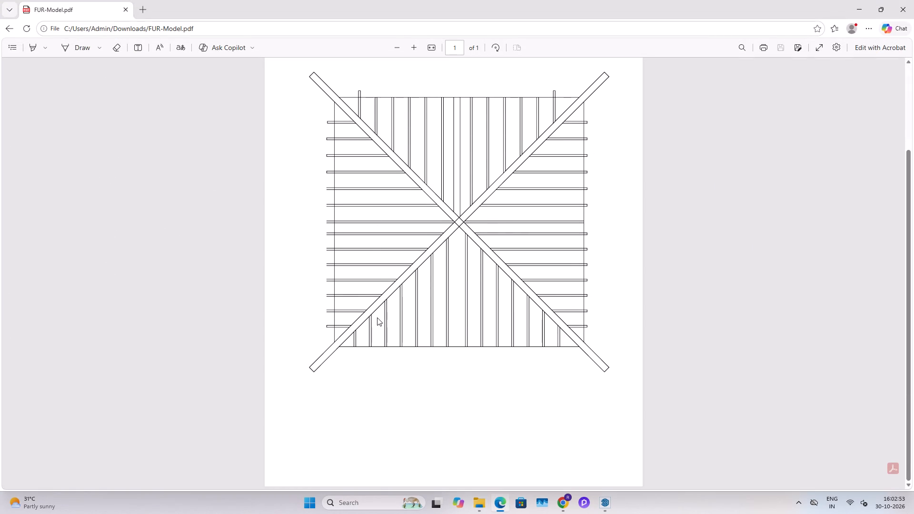
{"action": "left_click", "coordinate": [913, 14]}
{"action": "left_click", "coordinate": [180, 53]}
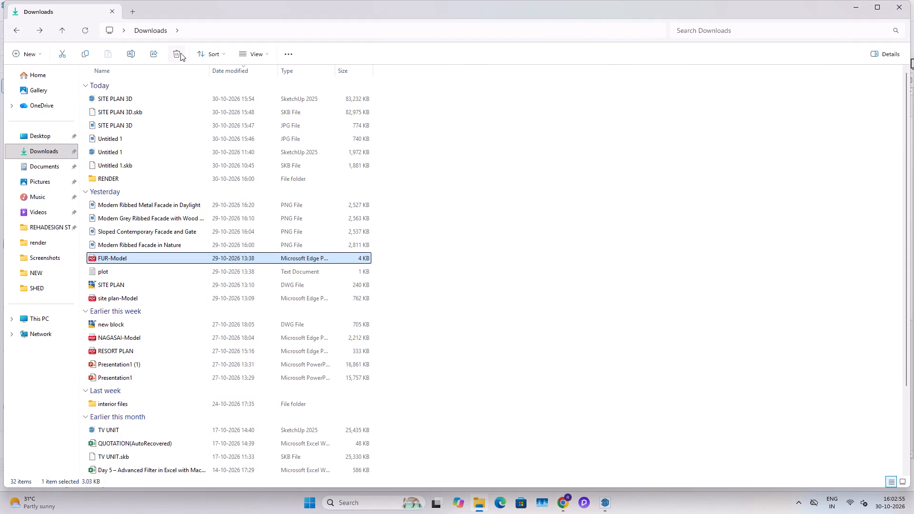
Preview the Modern Ribbed Facade in Nature image and look over the remaining Downloads files.
{"action": "scroll", "coordinate": [81, 241], "scroll_direction": "up", "scroll_amount": 1}
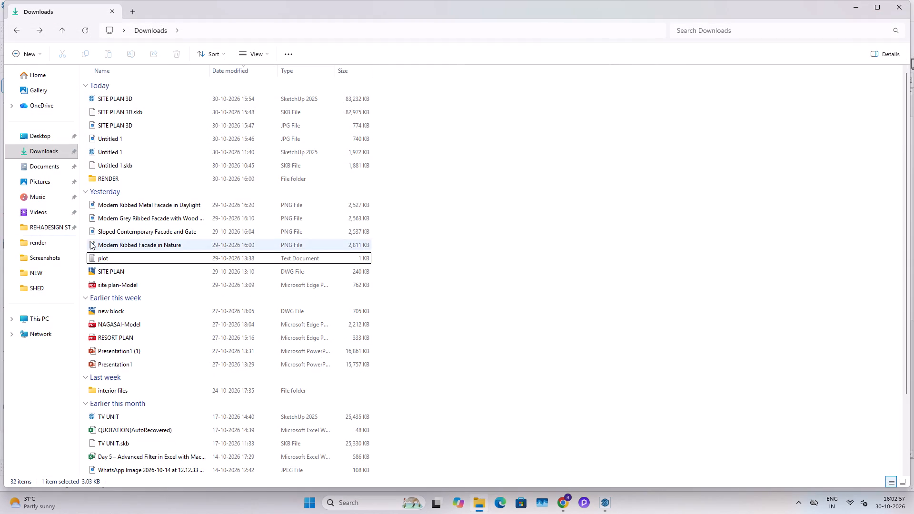
{"action": "double_click", "coordinate": [107, 244]}
{"action": "key", "text": "Escape"}
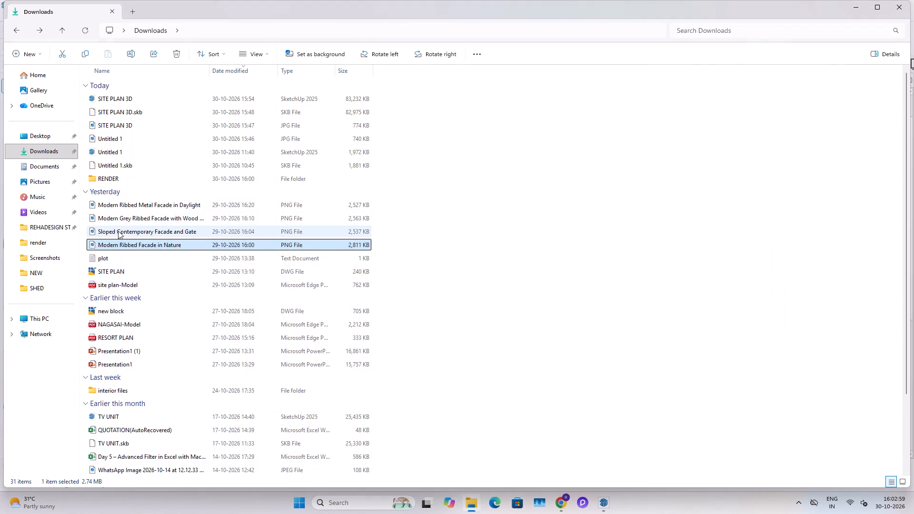
{"action": "left_click", "coordinate": [113, 169]}
{"action": "scroll", "coordinate": [110, 178], "scroll_direction": "down", "scroll_amount": 7}
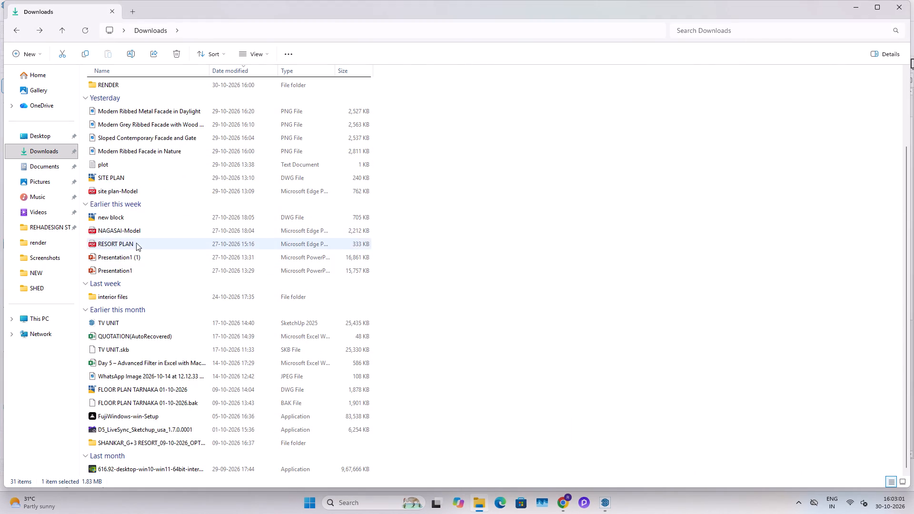
Minimise the Downloads and SketchUp windows and close the 3D Warehouse browser window.
{"action": "scroll", "coordinate": [136, 243], "scroll_direction": "down", "scroll_amount": 6}
{"action": "left_click", "coordinate": [852, 4]}
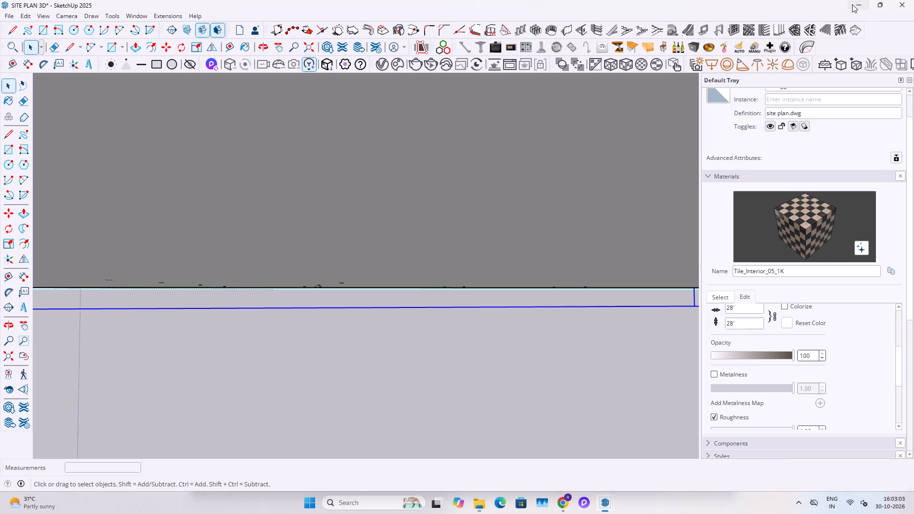
{"action": "left_click", "coordinate": [852, 4]}
{"action": "left_click", "coordinate": [855, 4]}
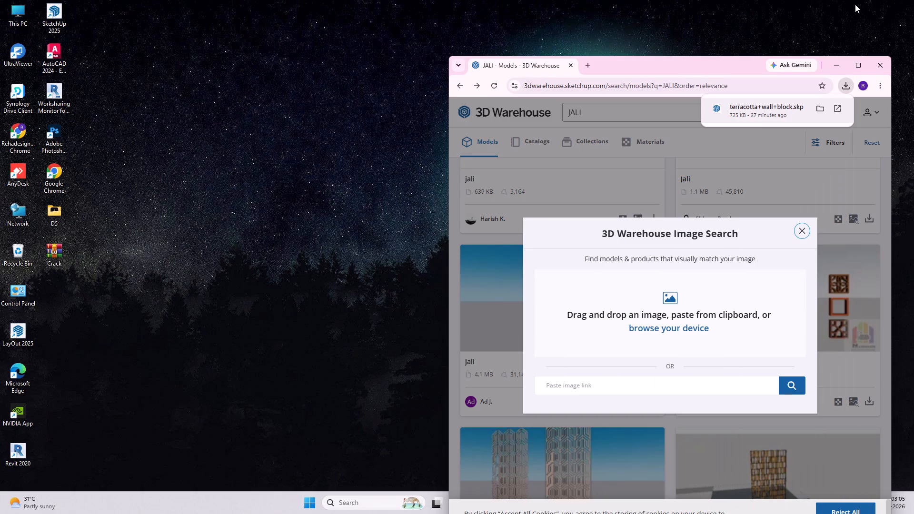
{"action": "left_click", "coordinate": [874, 68]}
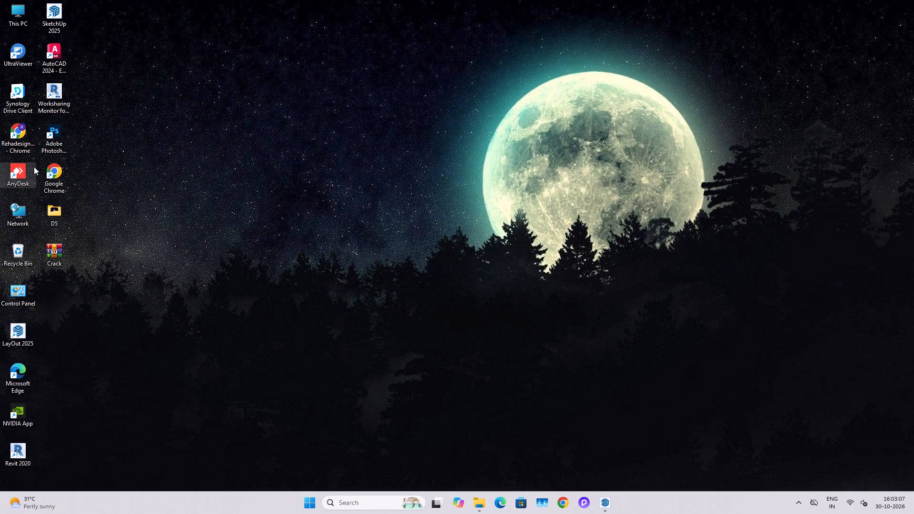
Open the Recycle Bin, permanently delete all the items in it, and close its window.
{"action": "double_click", "coordinate": [16, 251]}
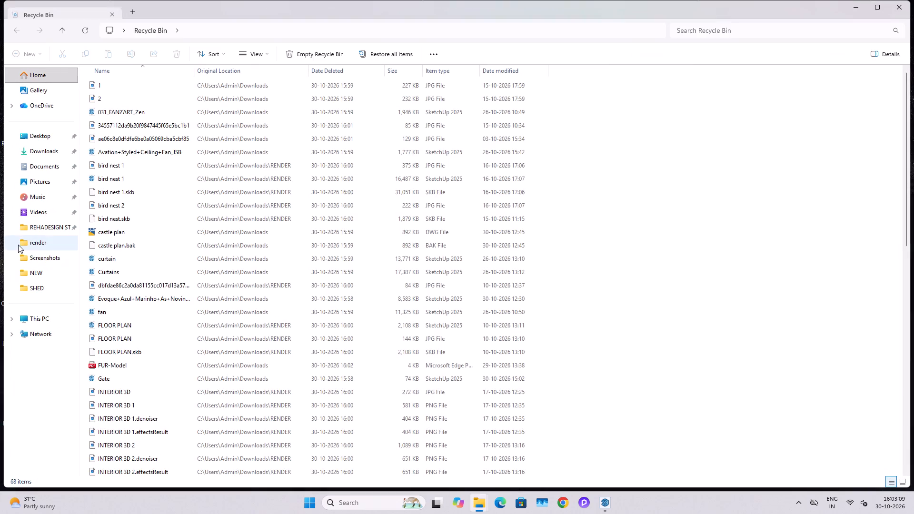
{"action": "scroll", "coordinate": [208, 223], "scroll_direction": "down", "scroll_amount": 11}
{"action": "scroll", "coordinate": [209, 224], "scroll_direction": "down", "scroll_amount": 15}
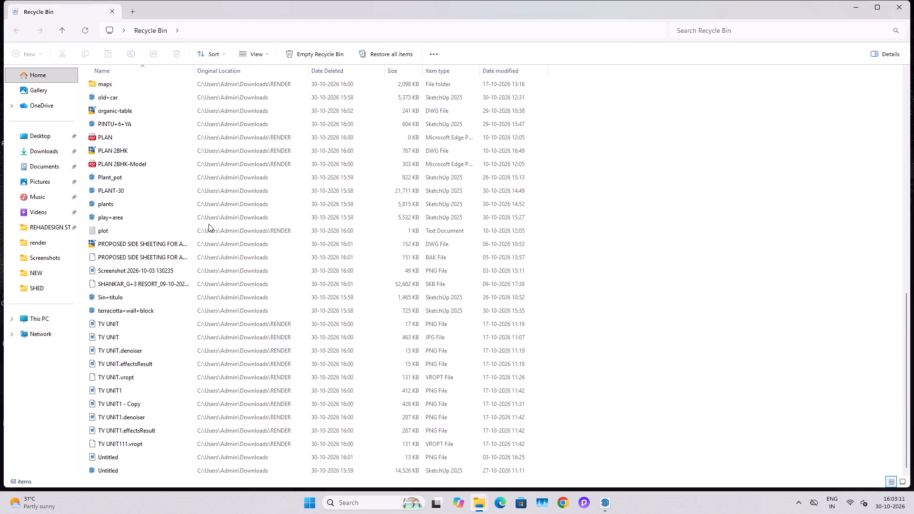
{"action": "key", "text": "ctrl+a"}
{"action": "scroll", "coordinate": [209, 224], "scroll_direction": "down", "scroll_amount": 7}
{"action": "scroll", "coordinate": [209, 224], "scroll_direction": "up", "scroll_amount": 18}
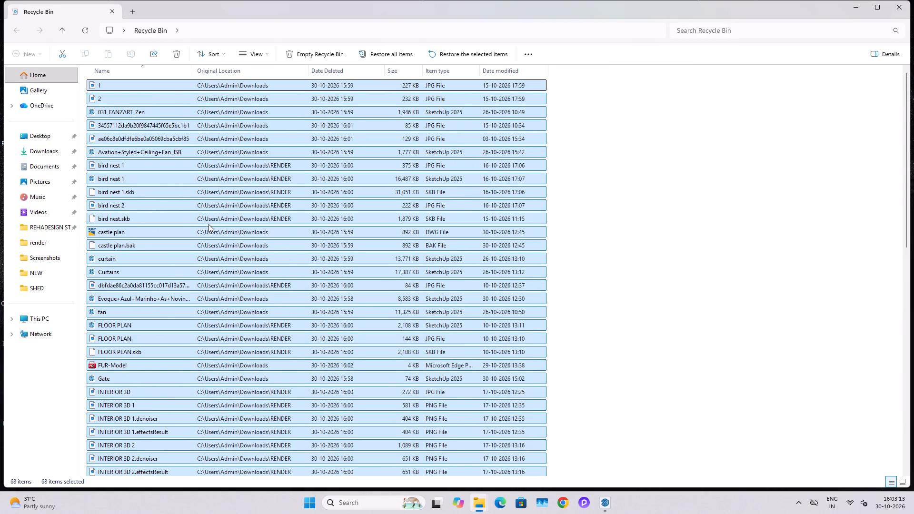
{"action": "scroll", "coordinate": [209, 224], "scroll_direction": "up", "scroll_amount": 10}
{"action": "left_click", "coordinate": [179, 51]}
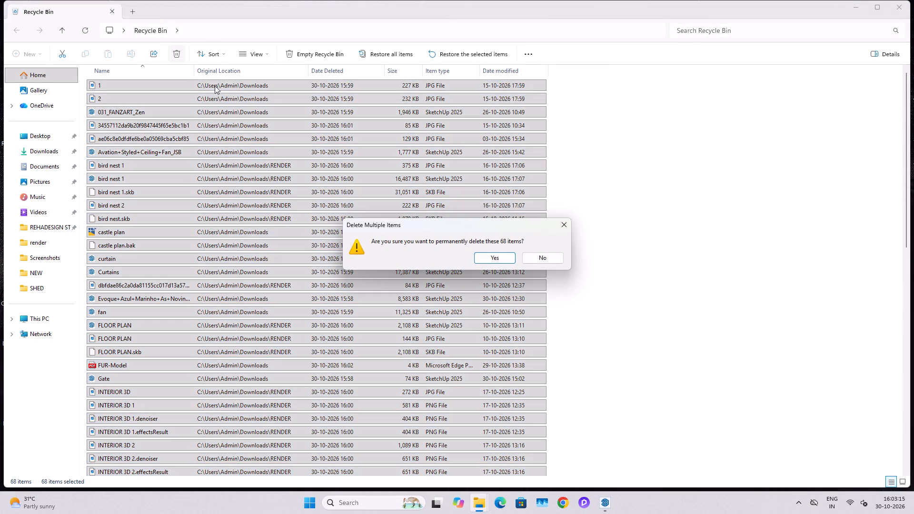
{"action": "left_click", "coordinate": [502, 257]}
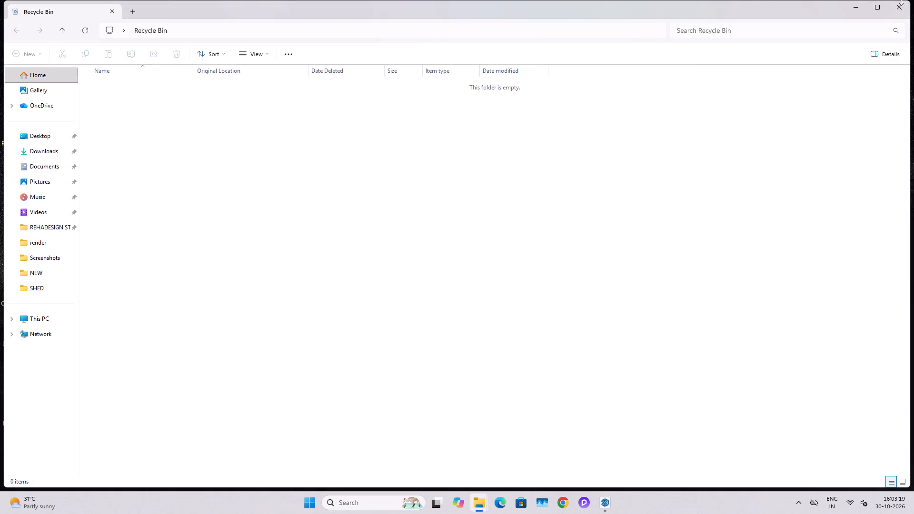
{"action": "left_click", "coordinate": [889, 13]}
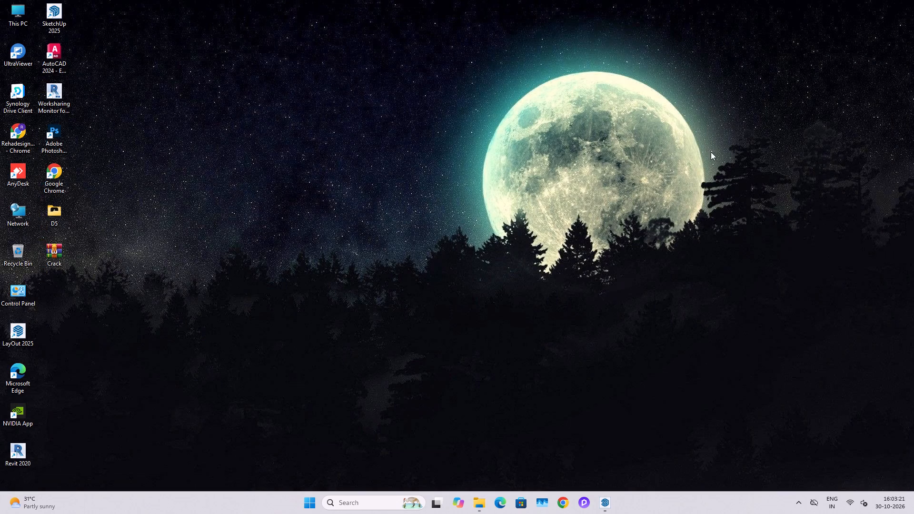
Look at the STORAGE SHED -1 and SITE PLAN 3D models in SketchUp, and return to the Downloads folder.
{"action": "left_click", "coordinate": [611, 499]}
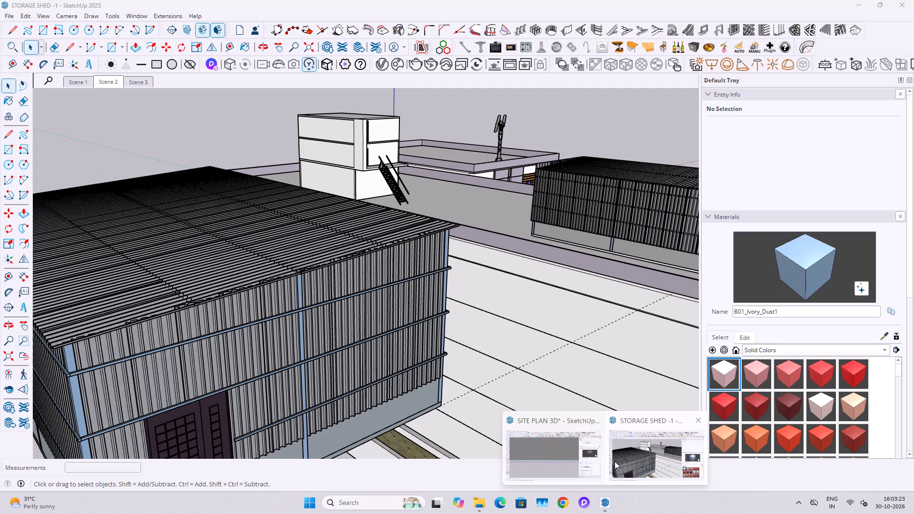
{"action": "left_click", "coordinate": [619, 462]}
{"action": "scroll", "coordinate": [351, 304], "scroll_direction": "up", "scroll_amount": 1}
{"action": "scroll", "coordinate": [351, 304], "scroll_direction": "down", "scroll_amount": 7}
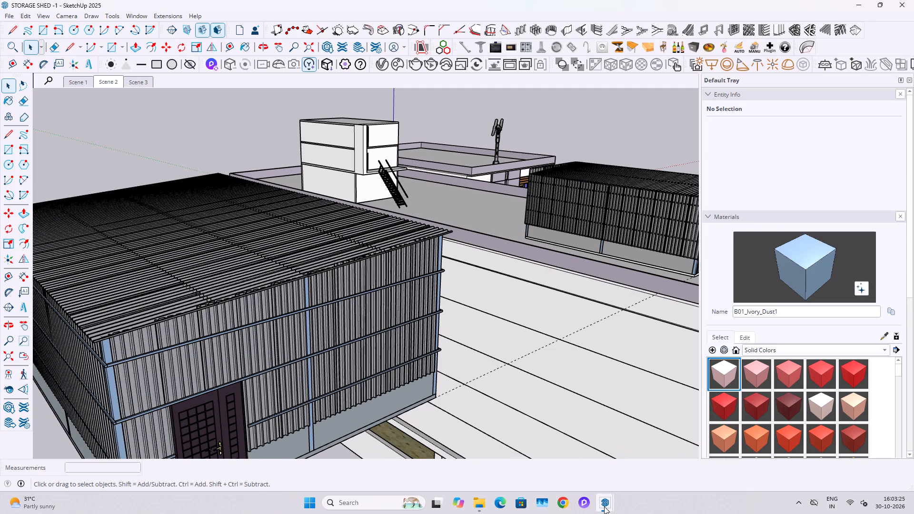
{"action": "left_click", "coordinate": [579, 475]}
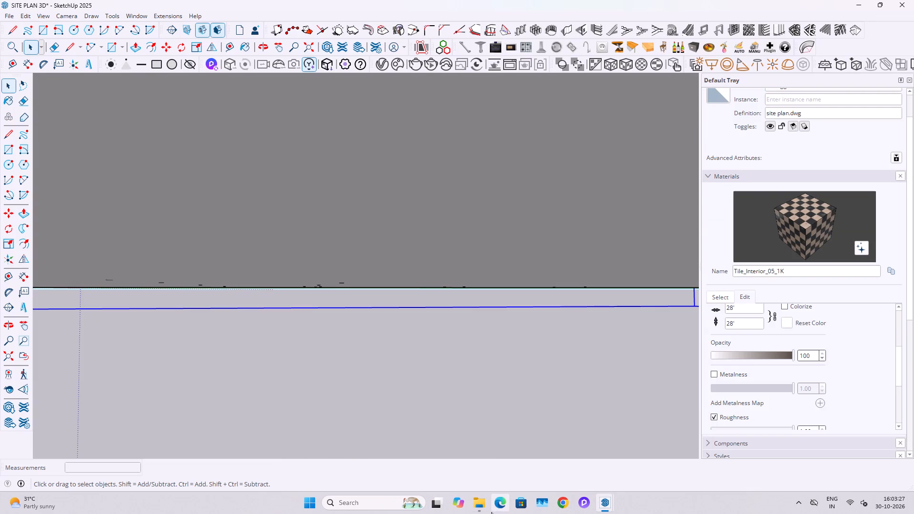
{"action": "left_click", "coordinate": [460, 462]}
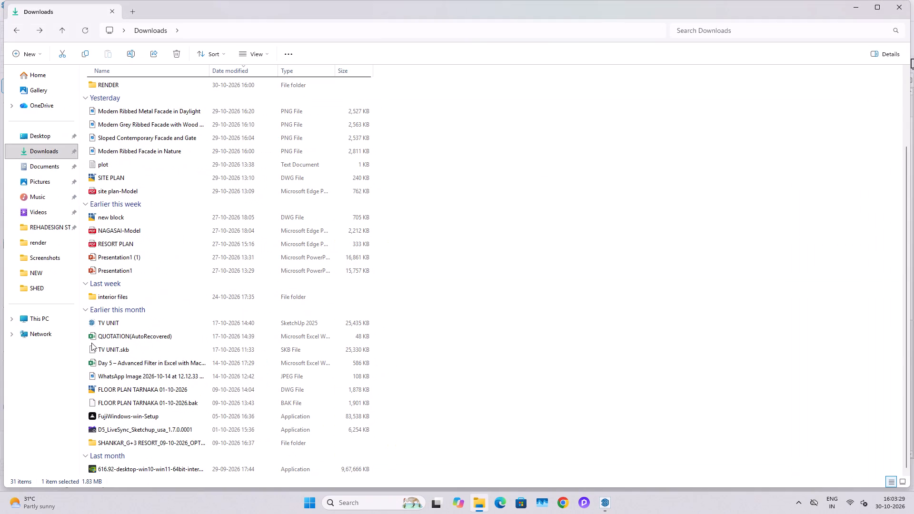
Open the Day 5 – Advanced Filter in Excel with Macro workbook from Downloads to check its contents, and close it.
{"action": "left_click", "coordinate": [110, 340]}
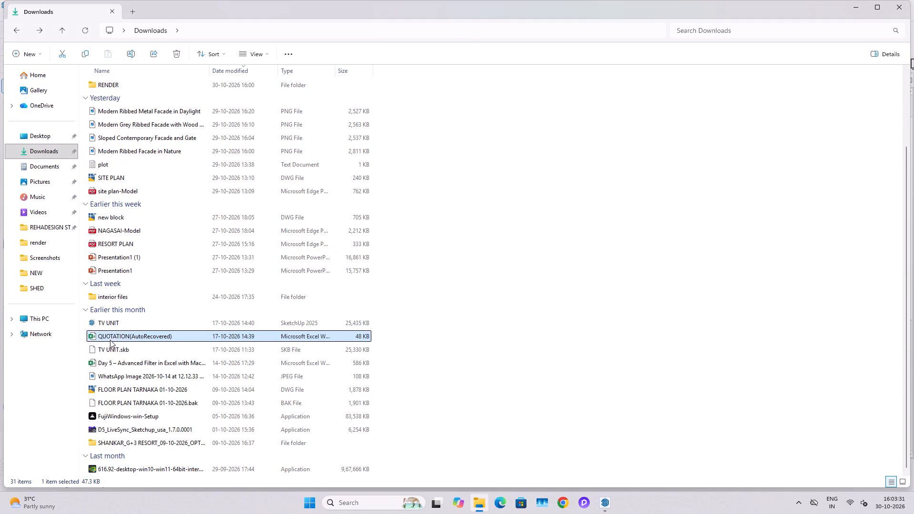
{"action": "left_click", "coordinate": [107, 346]}
{"action": "left_click", "coordinate": [110, 365]}
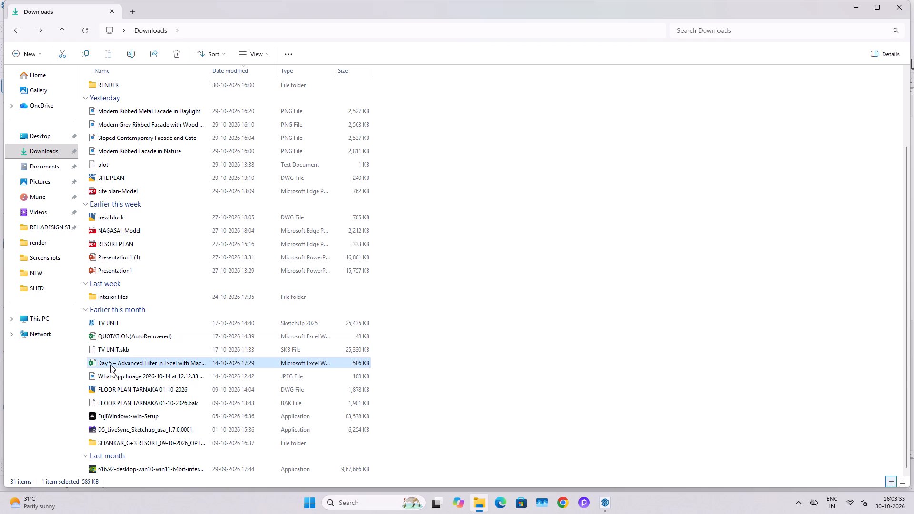
{"action": "double_click", "coordinate": [111, 365]}
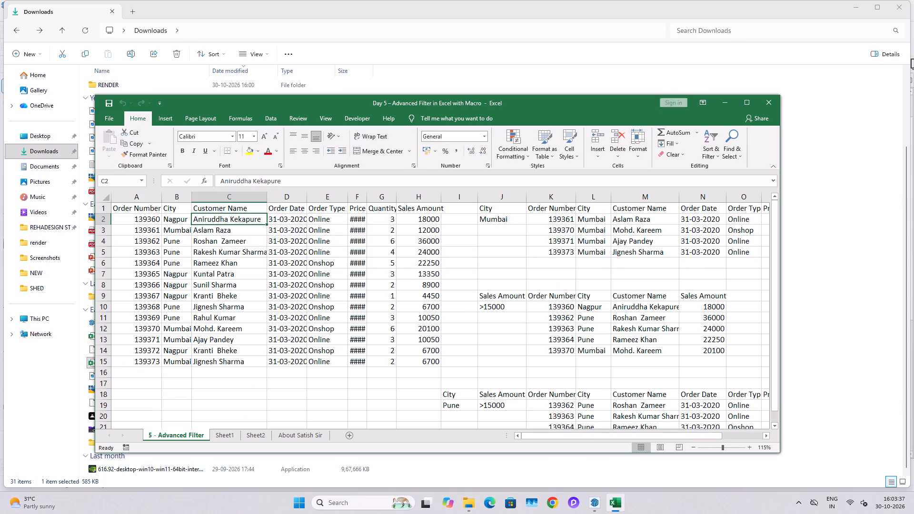
{"action": "left_click", "coordinate": [770, 109]}
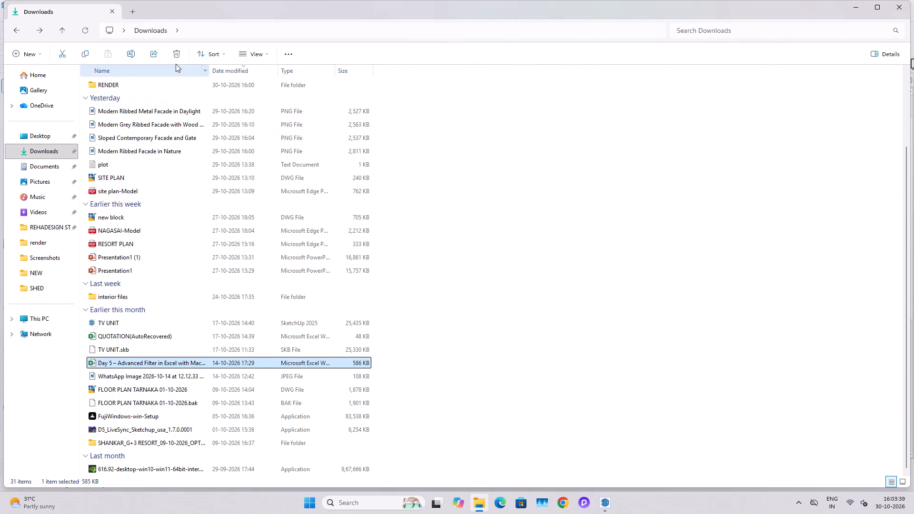
Preview the WhatsApp image dated 2026-10-14 in Downloads, examine its floor plan up close, and close it.
{"action": "left_click", "coordinate": [133, 389]}
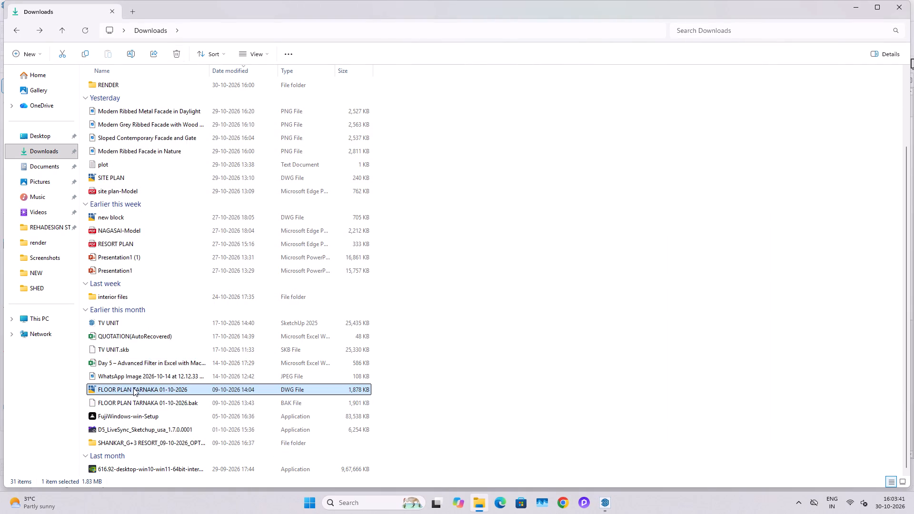
{"action": "double_click", "coordinate": [139, 377]}
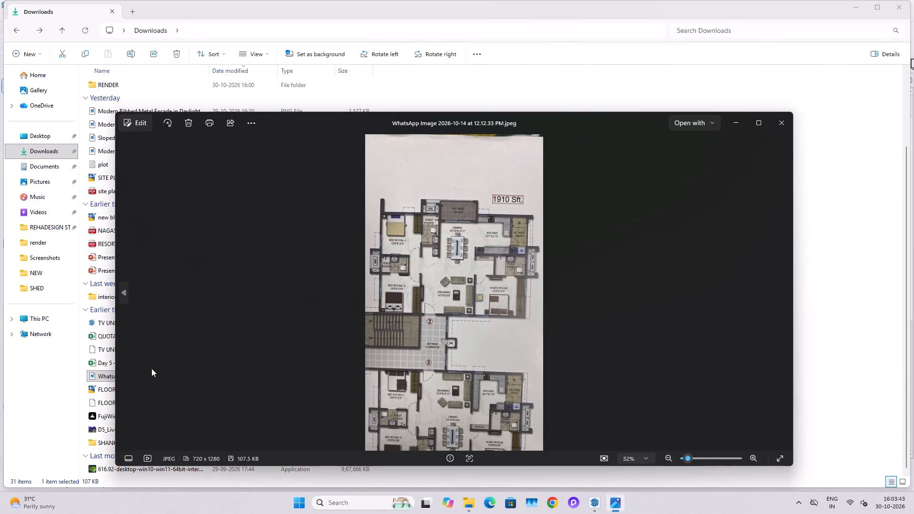
{"action": "scroll", "coordinate": [515, 224], "scroll_direction": "up", "scroll_amount": 8}
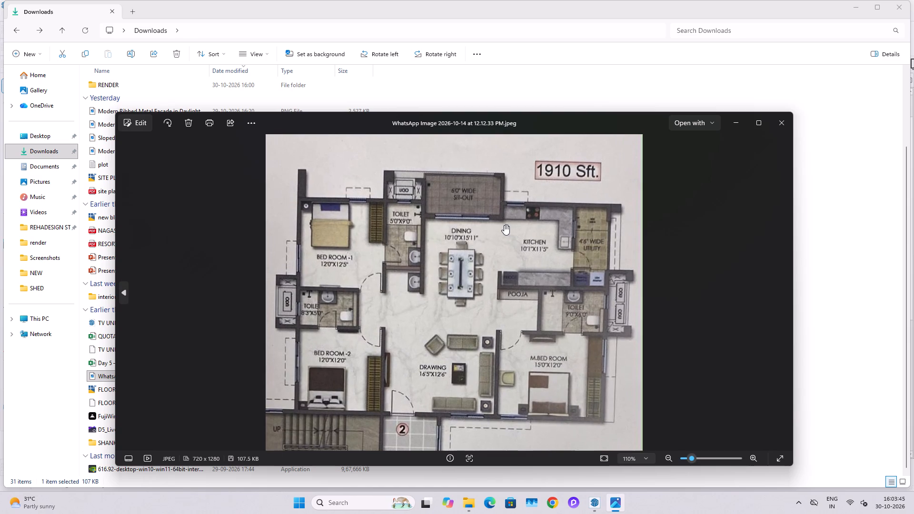
{"action": "key", "text": "Escape"}
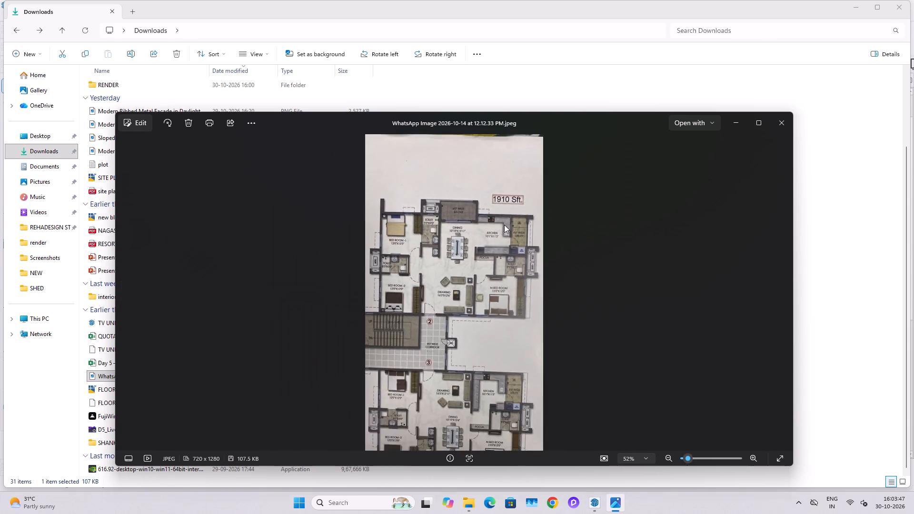
{"action": "key", "text": "Escape"}
Look over the remaining Downloads files, checking the site plan-Model PDF and the Modern Ribbed Facade in Nature image.
{"action": "scroll", "coordinate": [108, 433], "scroll_direction": "down", "scroll_amount": 1}
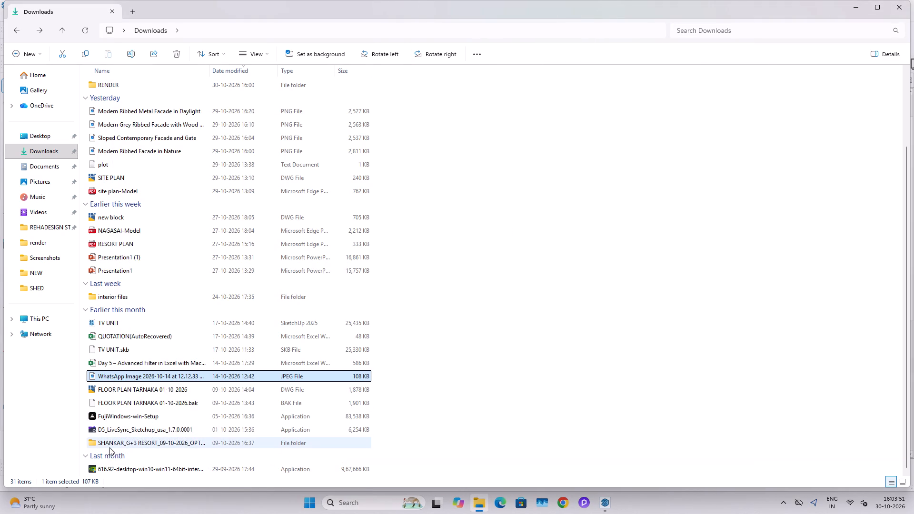
{"action": "left_click", "coordinate": [182, 466]}
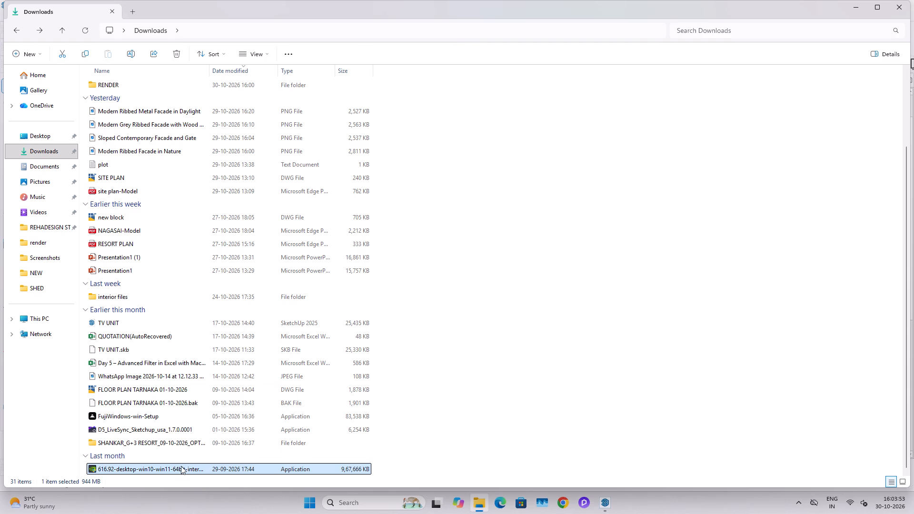
{"action": "scroll", "coordinate": [170, 435], "scroll_direction": "up", "scroll_amount": 1}
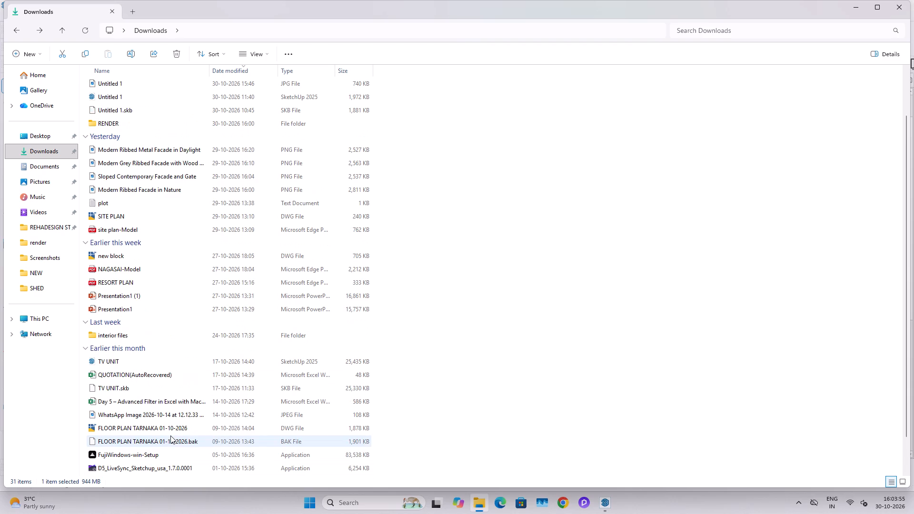
{"action": "left_click", "coordinate": [111, 306]}
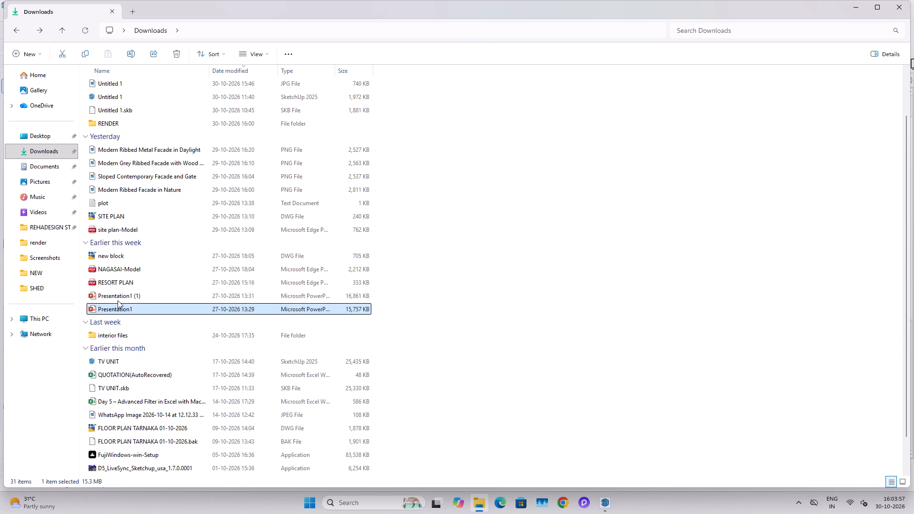
{"action": "scroll", "coordinate": [123, 297], "scroll_direction": "up", "scroll_amount": 4}
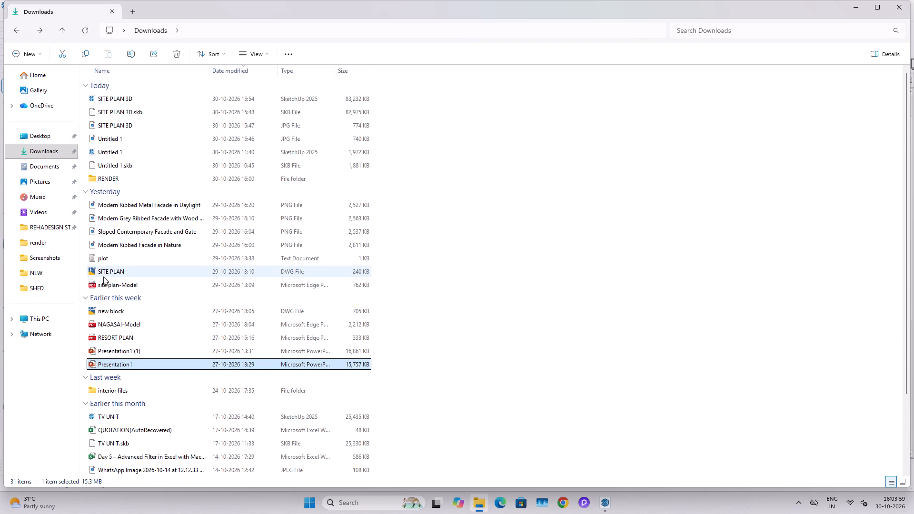
{"action": "double_click", "coordinate": [106, 288]}
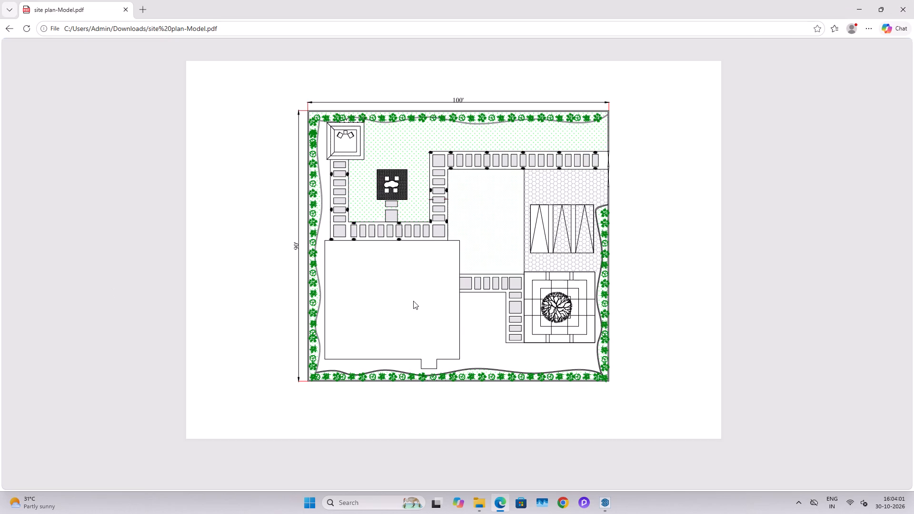
{"action": "left_click", "coordinate": [906, 17]}
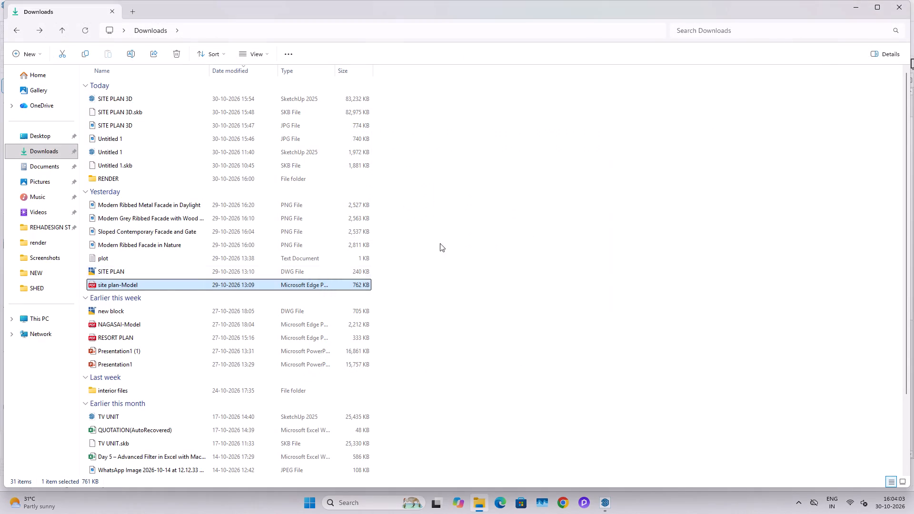
{"action": "scroll", "coordinate": [167, 287], "scroll_direction": "up", "scroll_amount": 3}
{"action": "double_click", "coordinate": [158, 242]}
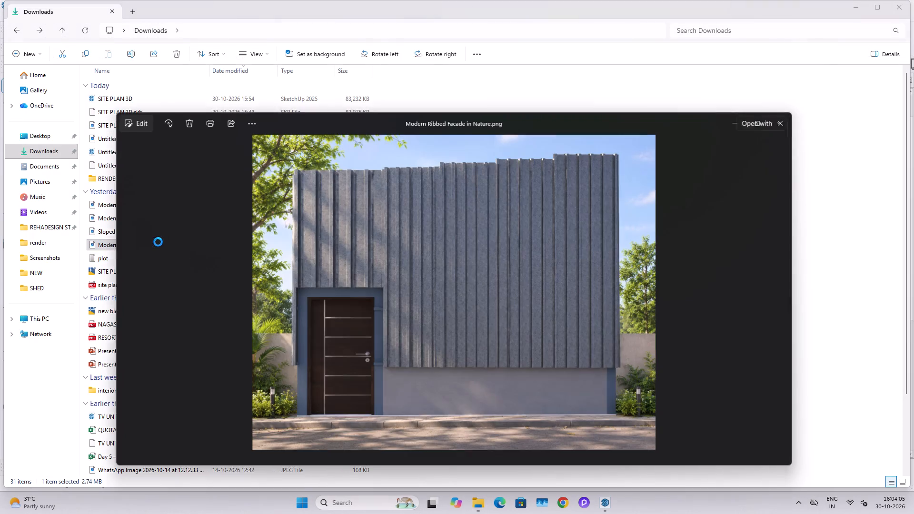
{"action": "left_click", "coordinate": [775, 126]}
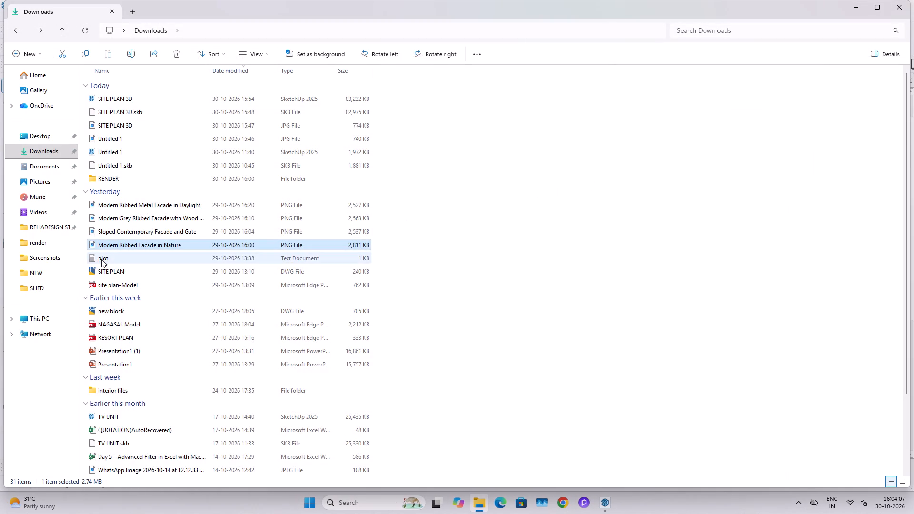
Open the Screenshots folder.
{"action": "left_click", "coordinate": [59, 255]}
{"action": "left_click", "coordinate": [911, 301]}
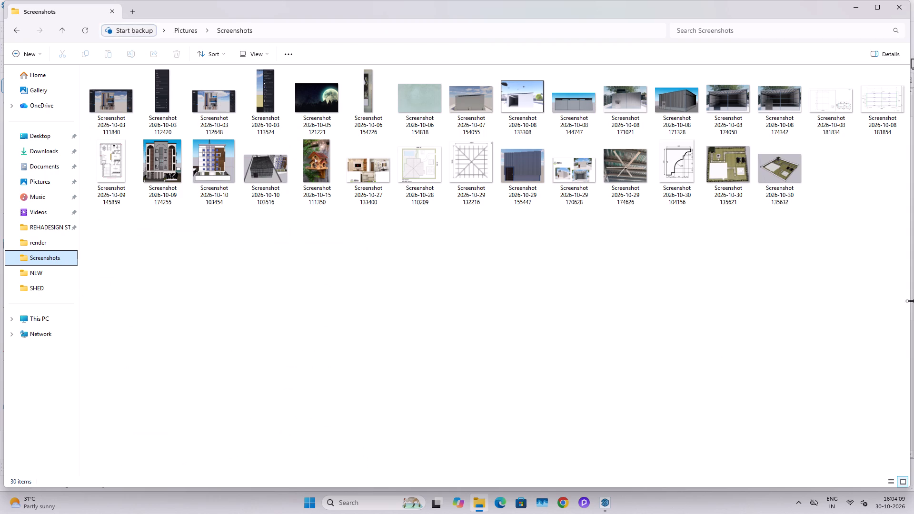
{"action": "left_click", "coordinate": [910, 301]}
Preview the 2026-10-03 screenshots 111840, 112420 and 112648, and delete all three.
{"action": "left_click", "coordinate": [134, 115]}
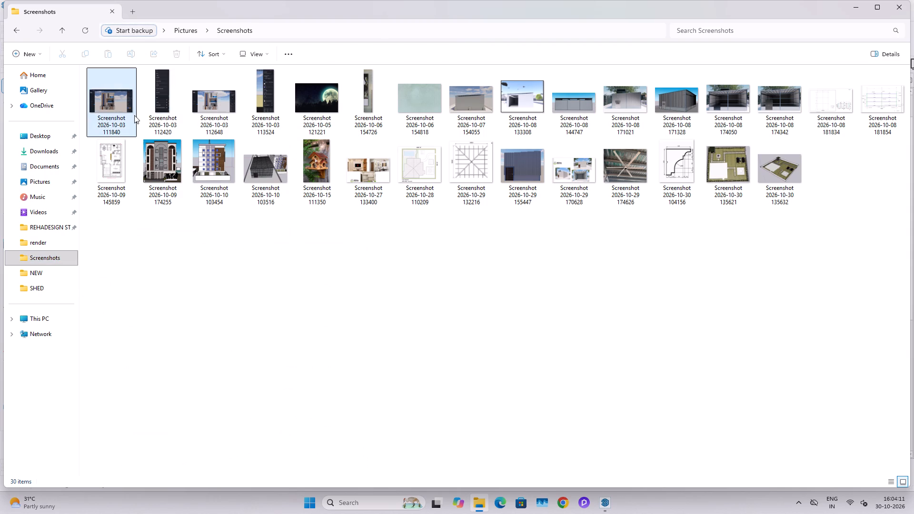
{"action": "double_click", "coordinate": [134, 115]}
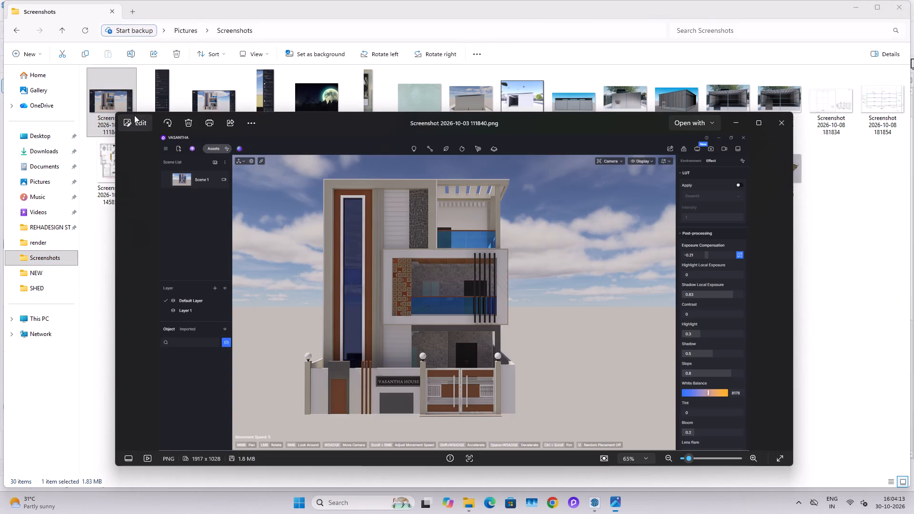
{"action": "key", "text": "Escape"}
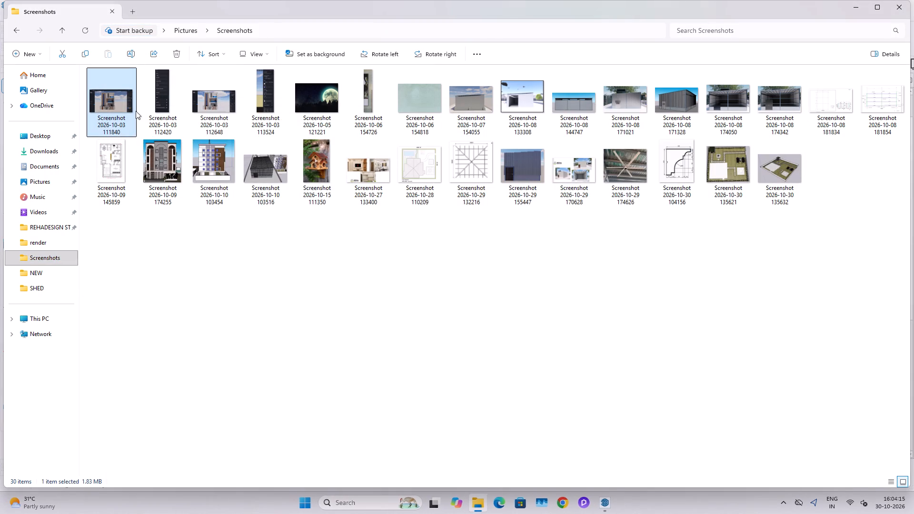
{"action": "left_click", "coordinate": [162, 102]}
{"action": "double_click", "coordinate": [162, 102]}
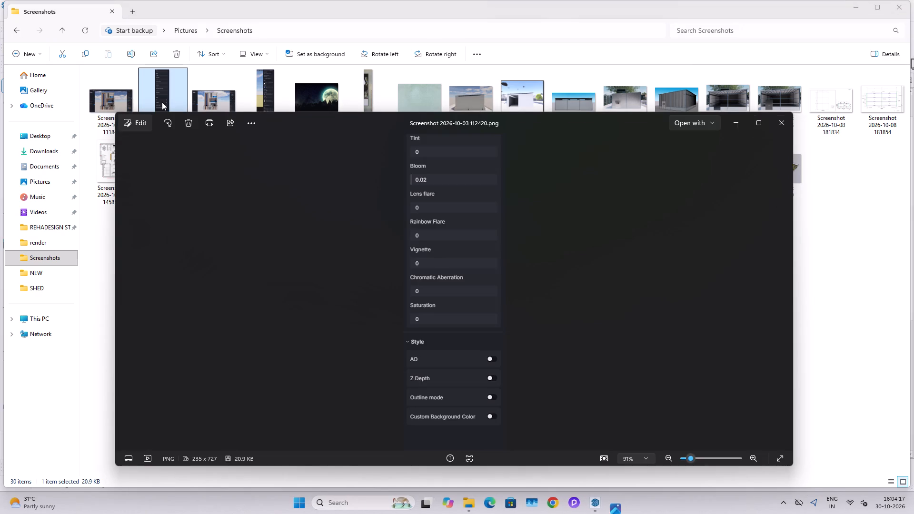
{"action": "key", "text": "Escape"}
{"action": "double_click", "coordinate": [223, 114]}
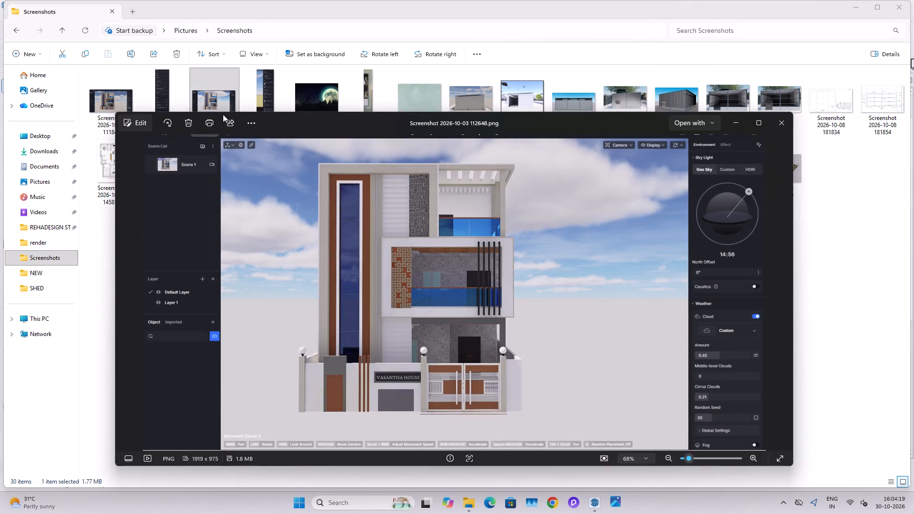
{"action": "key", "text": "Escape"}
{"action": "left_click", "coordinate": [221, 114]}
{"action": "left_click", "coordinate": [156, 113], "text": "ctrl"}
{"action": "left_click", "coordinate": [117, 118], "text": "ctrl"}
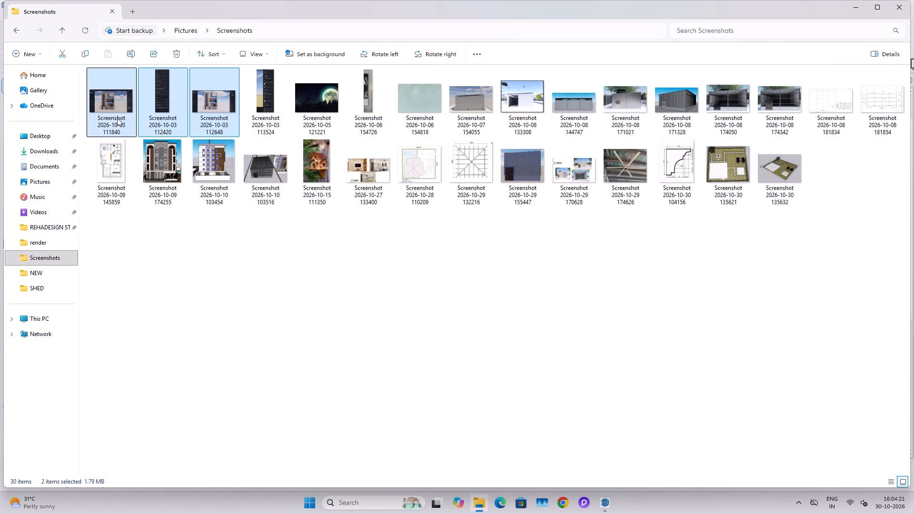
{"action": "left_click", "coordinate": [174, 54]}
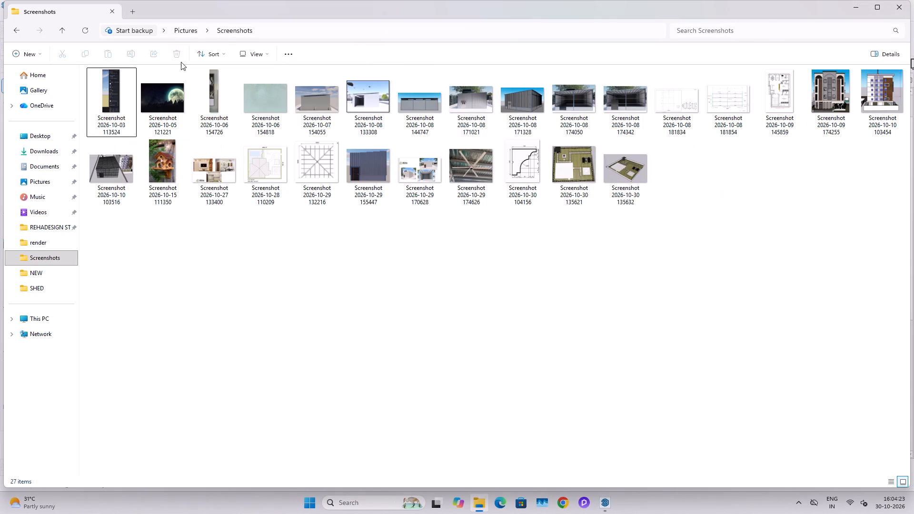
{"action": "double_click", "coordinate": [117, 107]}
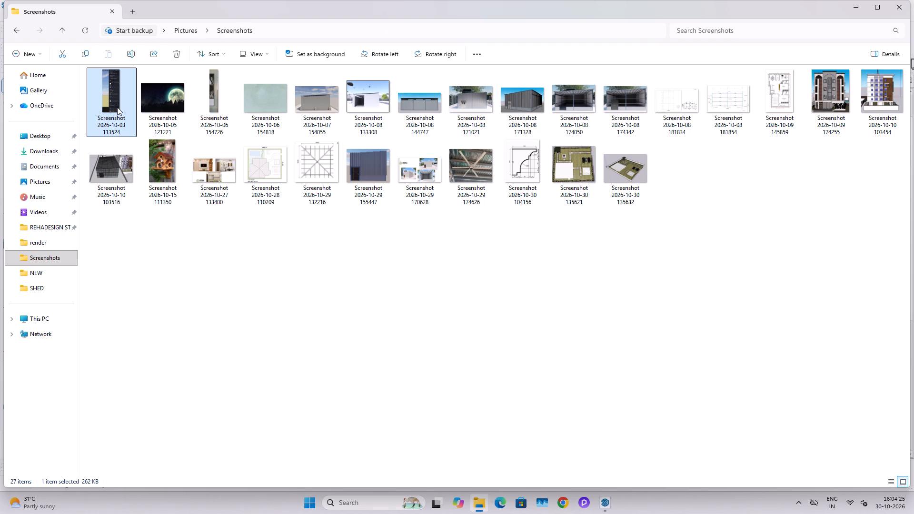
{"action": "double_click", "coordinate": [115, 115]}
{"action": "key", "text": "Escape"}
{"action": "double_click", "coordinate": [159, 110]}
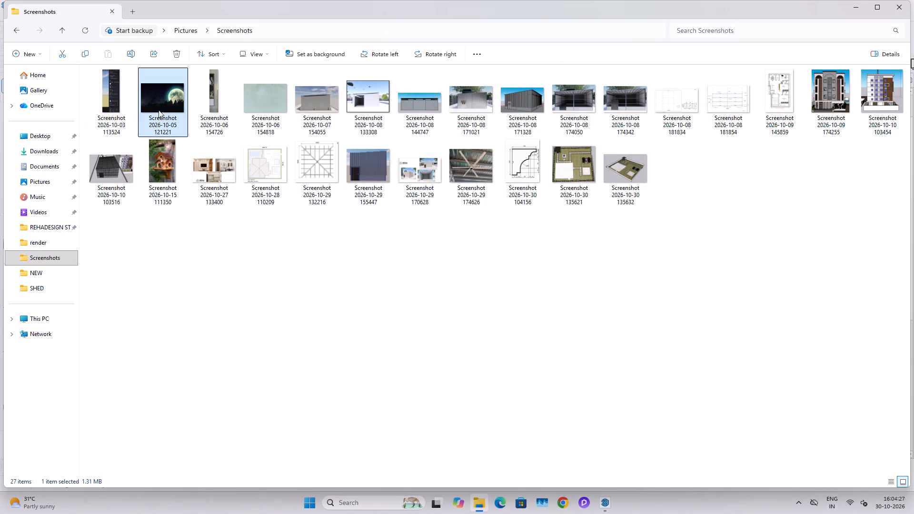
{"action": "key", "text": "Escape"}
{"action": "double_click", "coordinate": [216, 101]}
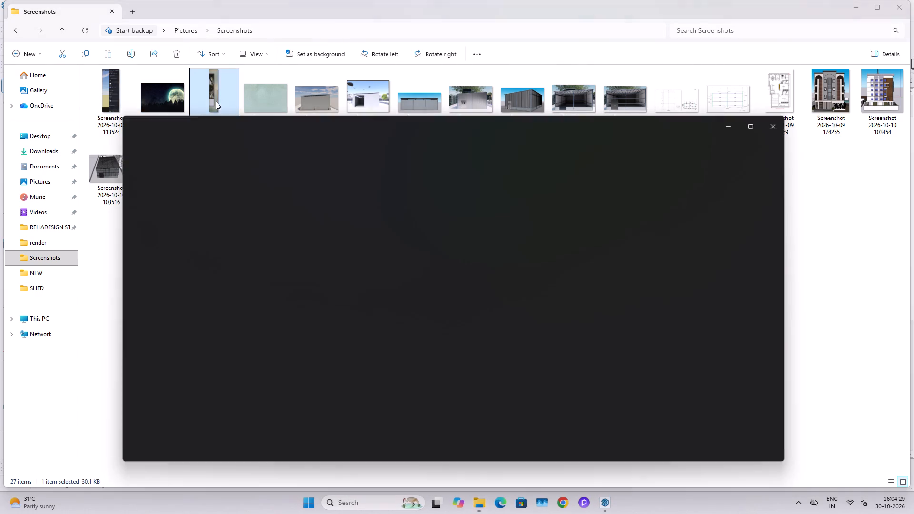
{"action": "key", "text": "Escape"}
{"action": "left_click", "coordinate": [216, 101]}
{"action": "left_click", "coordinate": [127, 112], "text": "ctrl"}
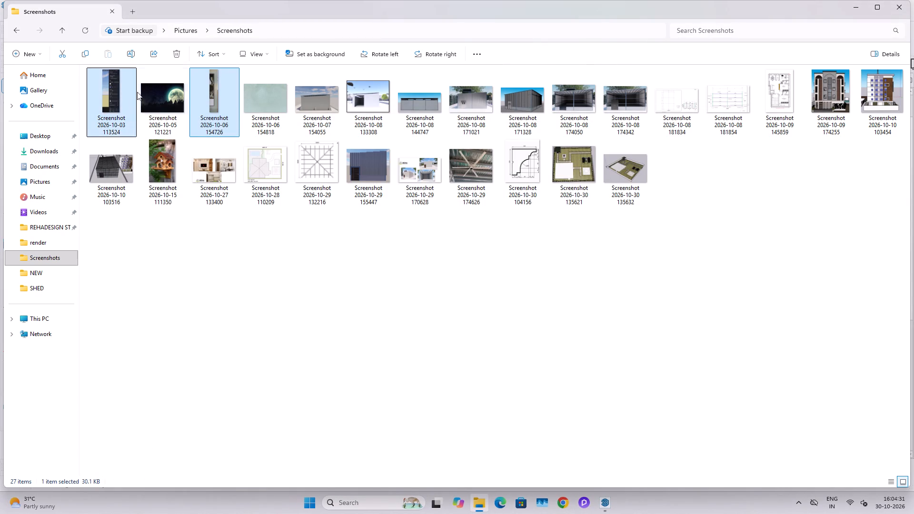
{"action": "left_click", "coordinate": [171, 55]}
{"action": "double_click", "coordinate": [163, 111]}
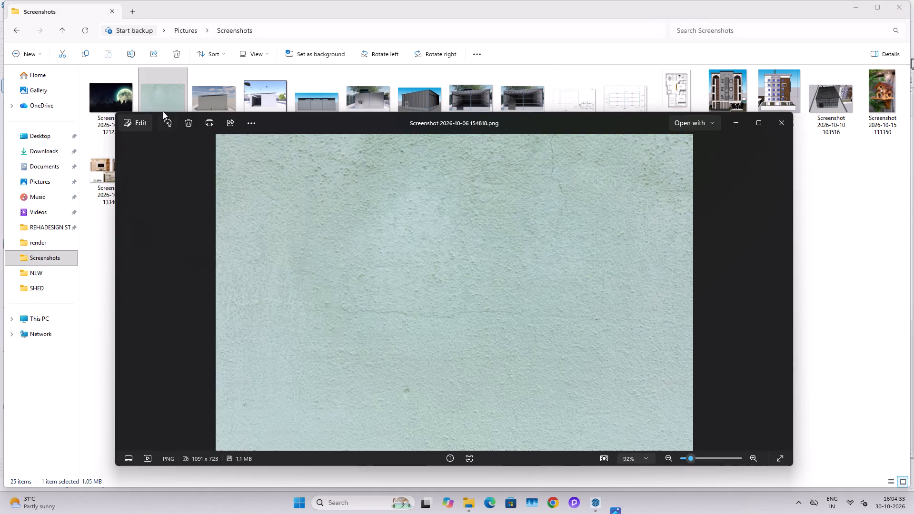
{"action": "key", "text": "Escape"}
{"action": "double_click", "coordinate": [223, 103]}
{"action": "key", "text": "Escape"}
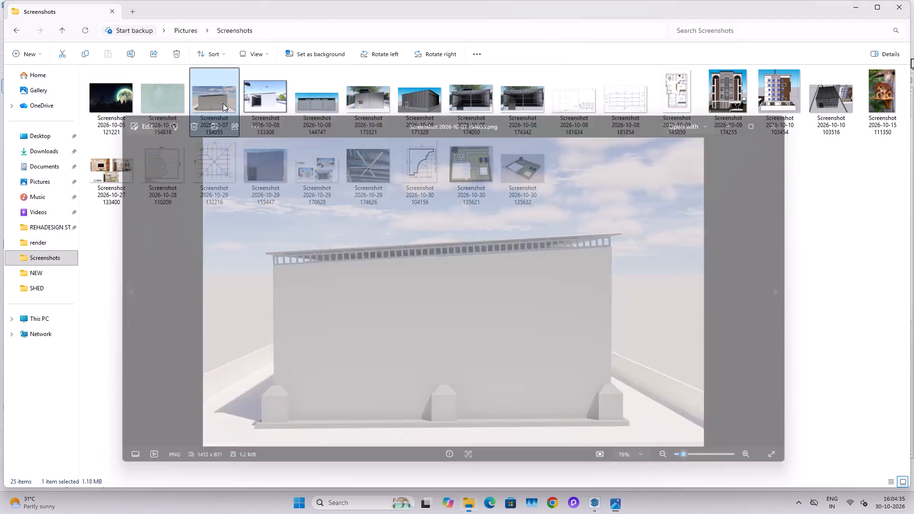
{"action": "double_click", "coordinate": [264, 100]}
{"action": "key", "text": "Escape"}
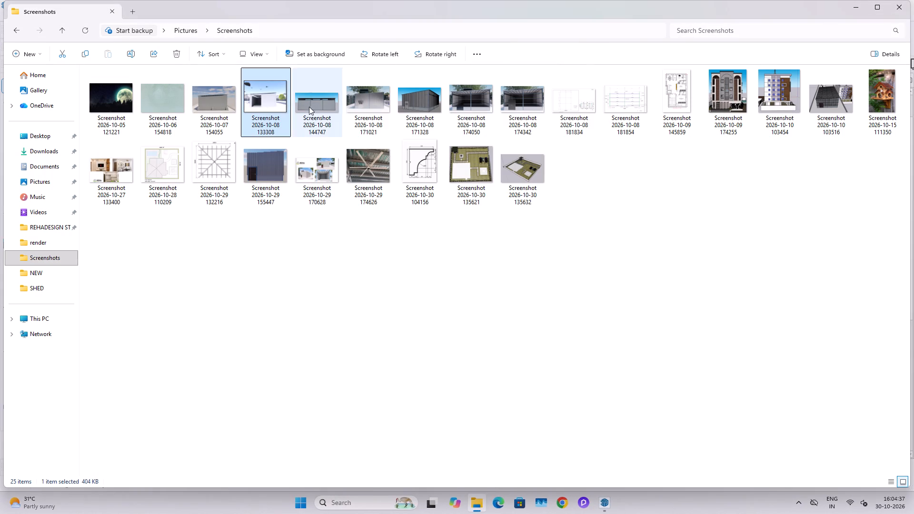
{"action": "double_click", "coordinate": [314, 106]}
{"action": "key", "text": "Escape"}
{"action": "double_click", "coordinate": [373, 104]}
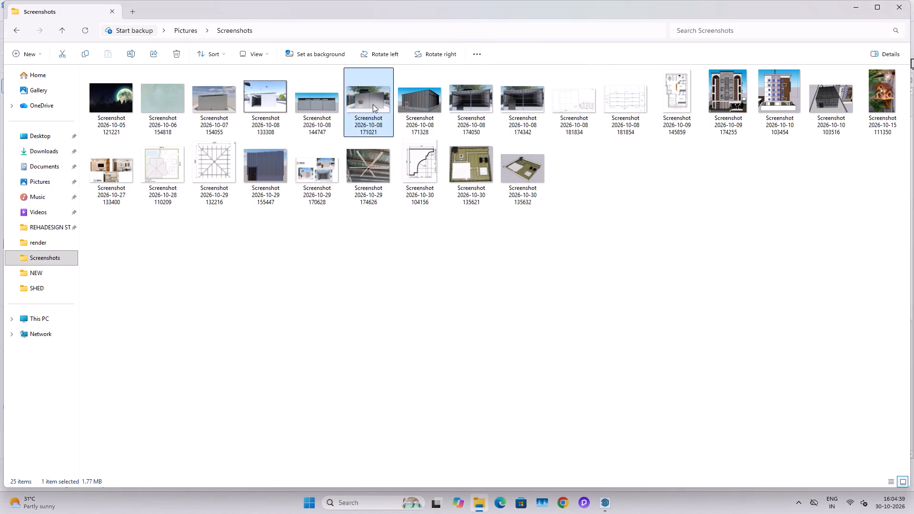
{"action": "key", "text": "Escape"}
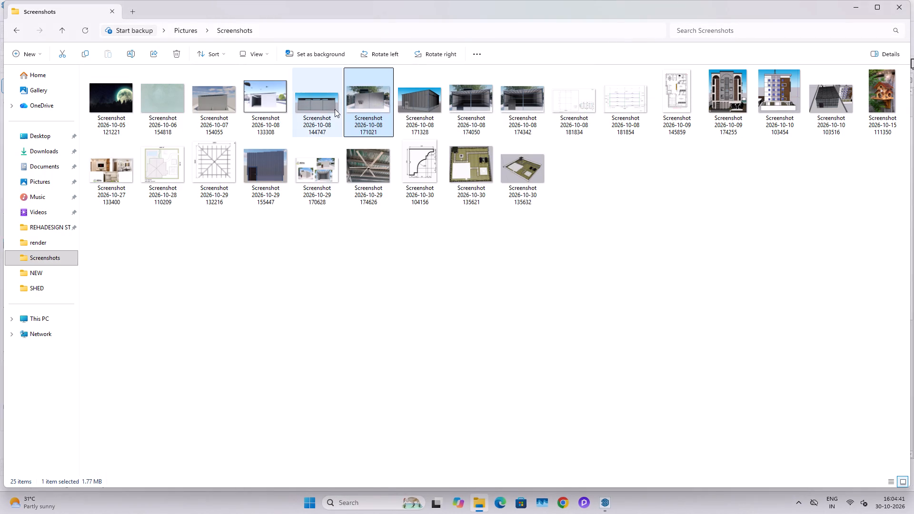
{"action": "left_click", "coordinate": [335, 109]}
{"action": "left_click", "coordinate": [286, 114], "text": "ctrl"}
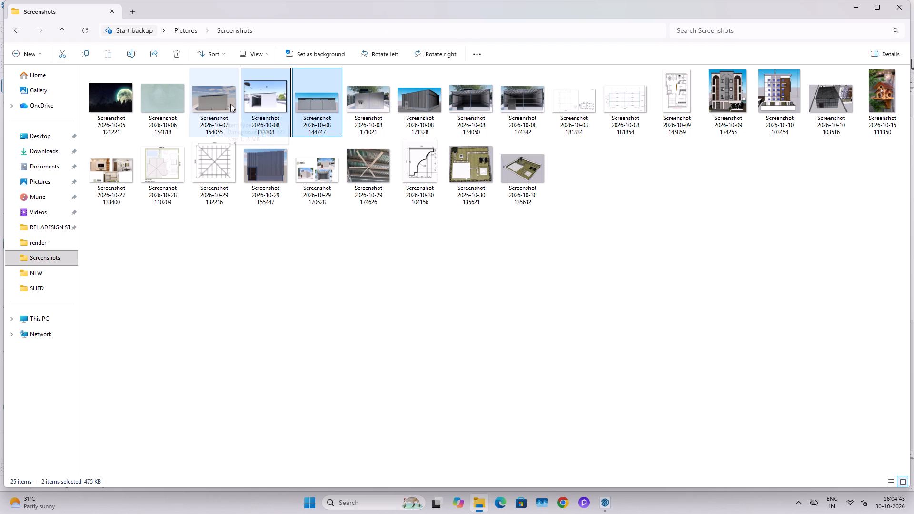
{"action": "left_click", "coordinate": [185, 53]}
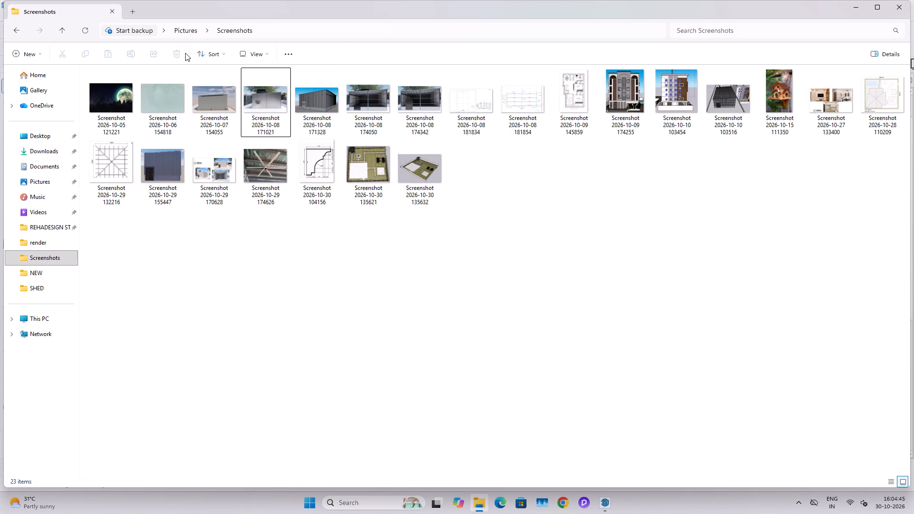
{"action": "double_click", "coordinate": [562, 112]}
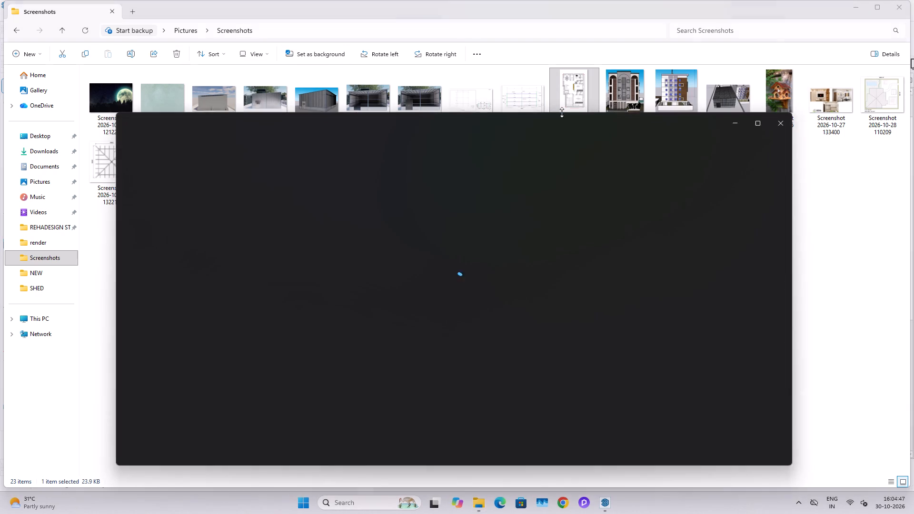
{"action": "key", "text": "Escape"}
{"action": "double_click", "coordinate": [521, 109]}
{"action": "key", "text": "Escape"}
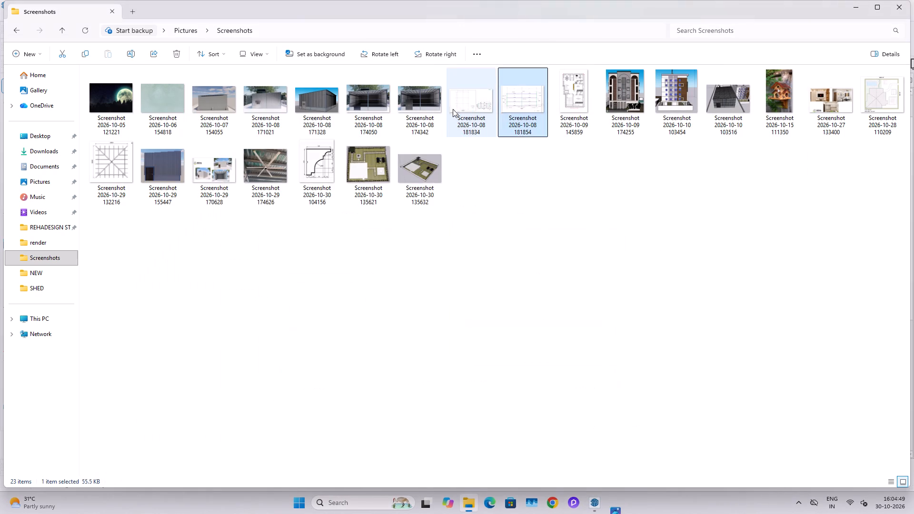
{"action": "double_click", "coordinate": [452, 105]}
{"action": "key", "text": "Escape"}
{"action": "left_click_drag", "start_coordinate": [552, 154], "coordinate": [503, 99]}
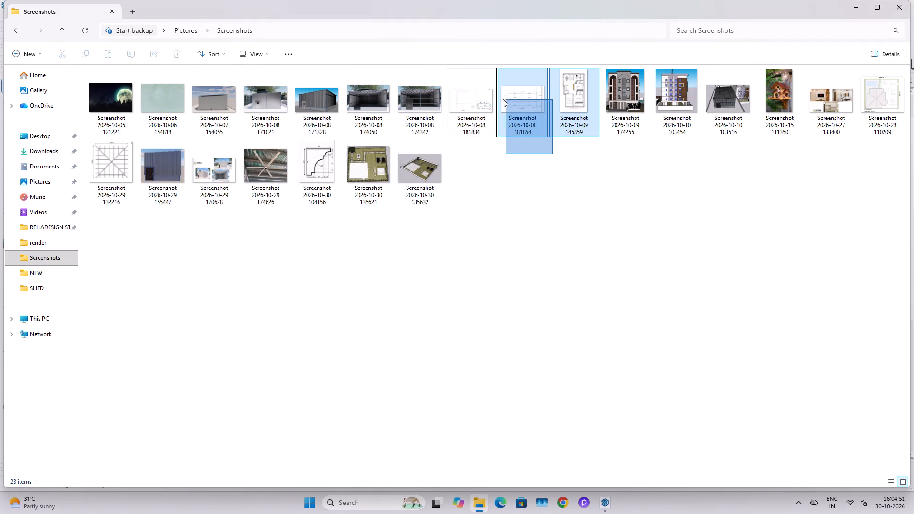
{"action": "left_click_drag", "start_coordinate": [503, 99], "coordinate": [482, 96]}
{"action": "left_click", "coordinate": [180, 59]}
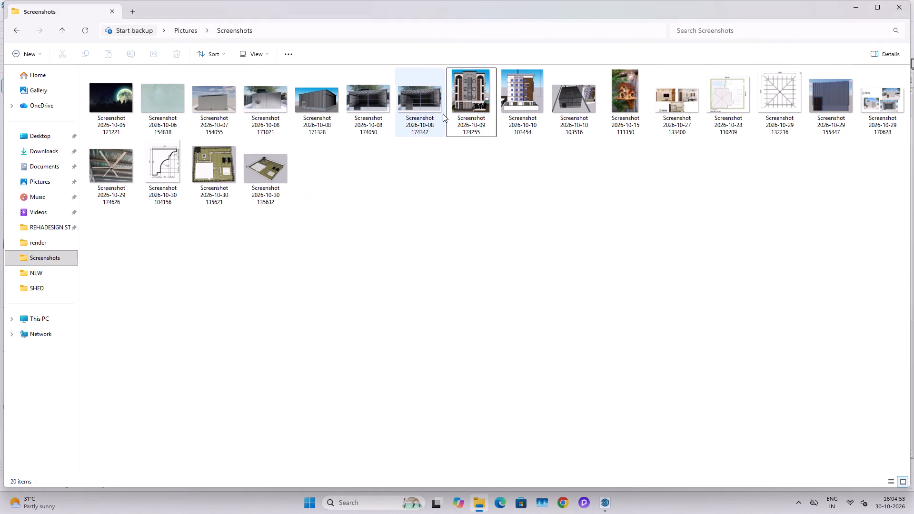
{"action": "double_click", "coordinate": [422, 106]}
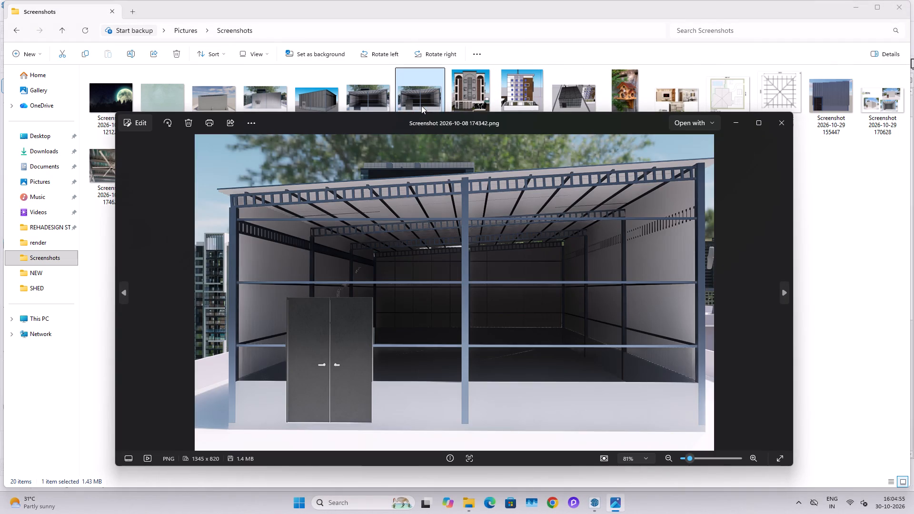
{"action": "key", "text": "Escape"}
{"action": "double_click", "coordinate": [359, 108]}
{"action": "key", "text": "Escape"}
{"action": "left_click_drag", "start_coordinate": [427, 156], "coordinate": [411, 133]}
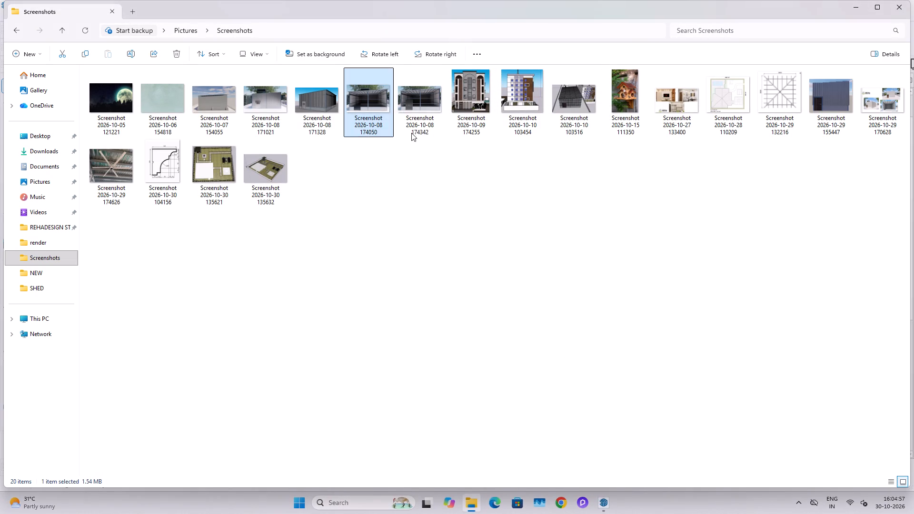
{"action": "left_click_drag", "start_coordinate": [411, 133], "coordinate": [387, 100]}
{"action": "left_click", "coordinate": [179, 57]}
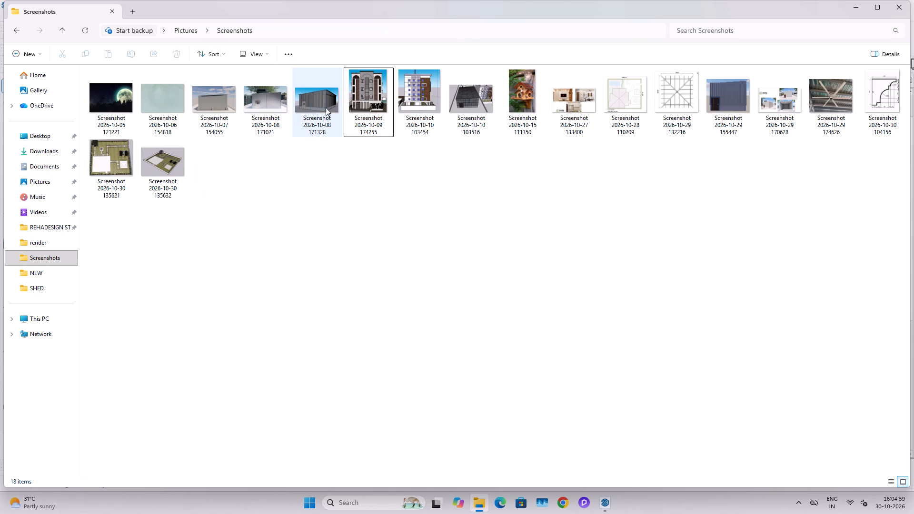
{"action": "double_click", "coordinate": [327, 119]}
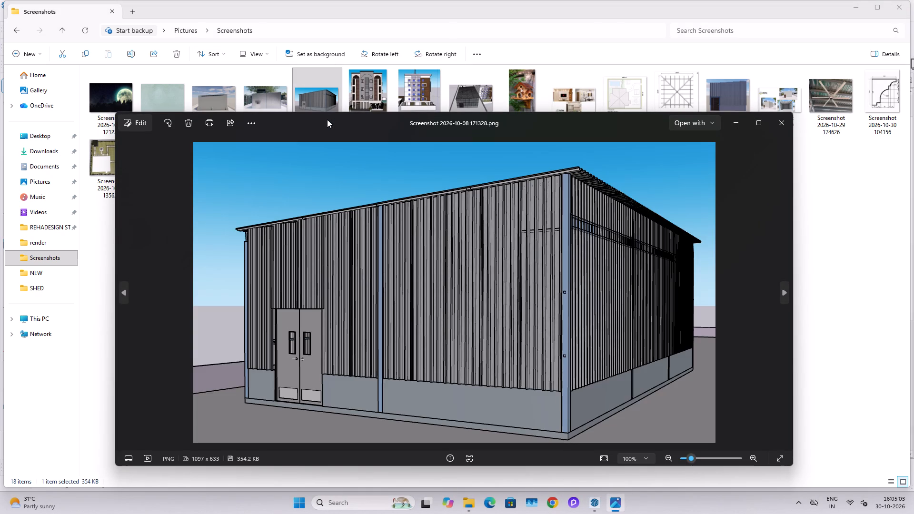
{"action": "key", "text": "Escape"}
{"action": "double_click", "coordinate": [258, 112]}
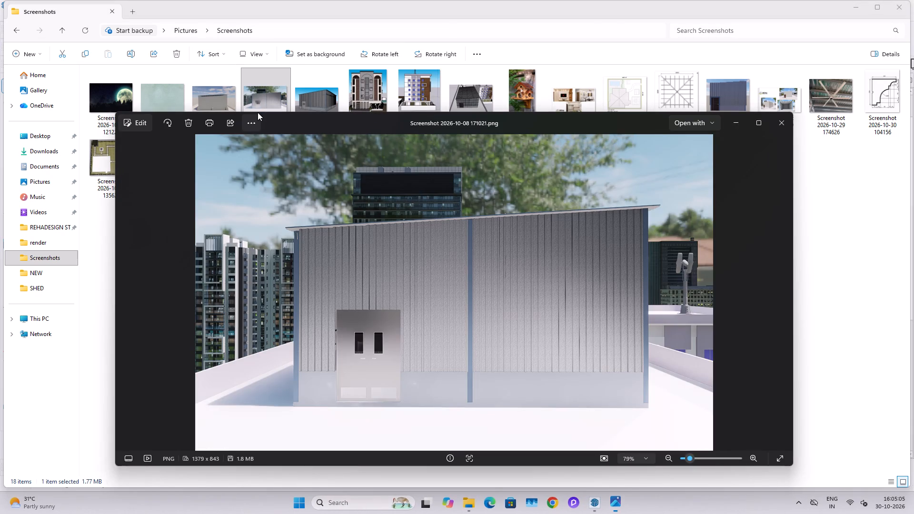
{"action": "key", "text": "Escape"}
{"action": "double_click", "coordinate": [838, 98]}
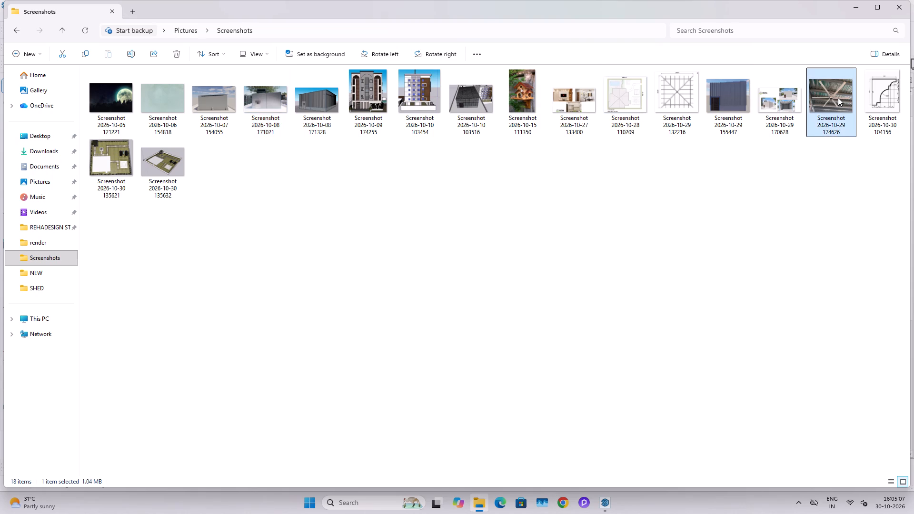
{"action": "key", "text": "Escape"}
{"action": "left_click", "coordinate": [865, 102]}
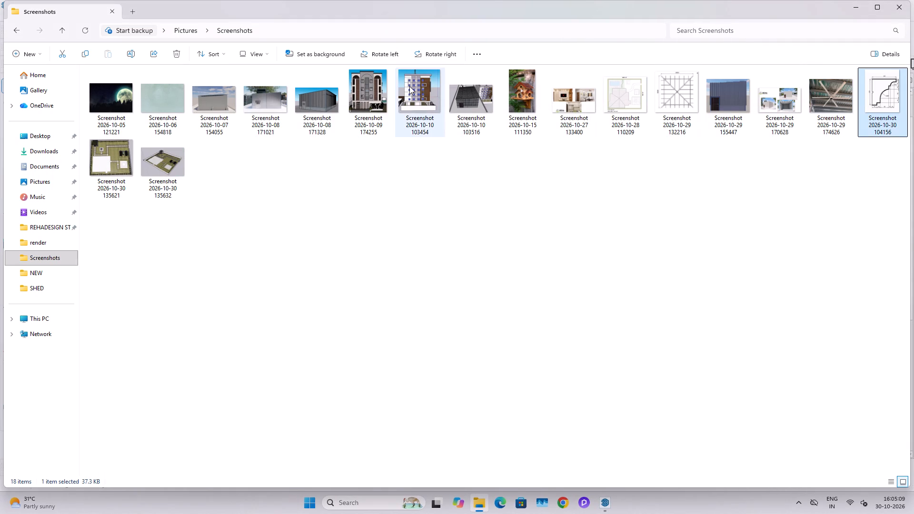
{"action": "left_click", "coordinate": [179, 56]}
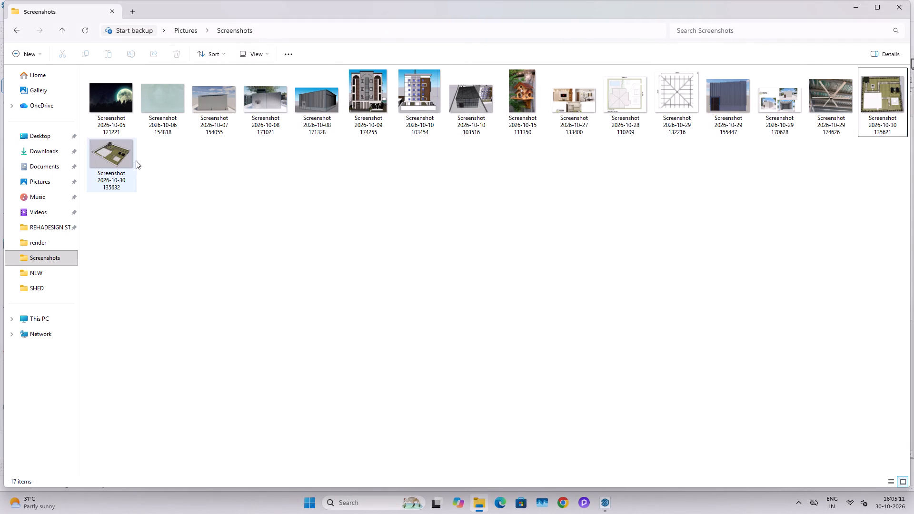
{"action": "double_click", "coordinate": [125, 161]}
{"action": "key", "text": "Escape"}
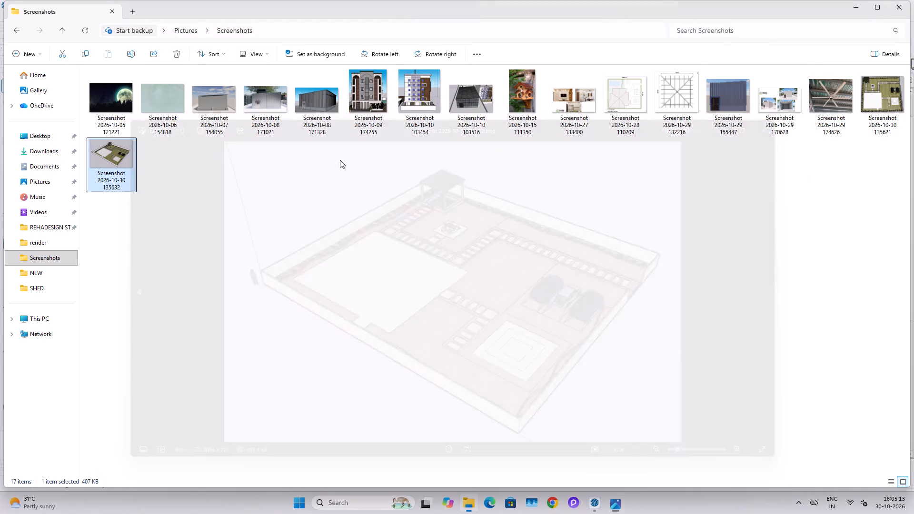
{"action": "double_click", "coordinate": [737, 104]}
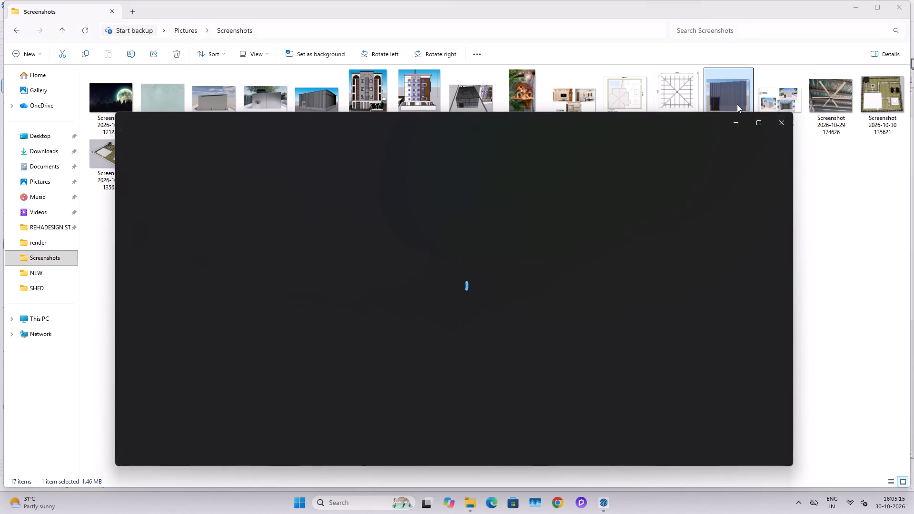
{"action": "key", "text": "Escape"}
{"action": "left_click", "coordinate": [681, 93]}
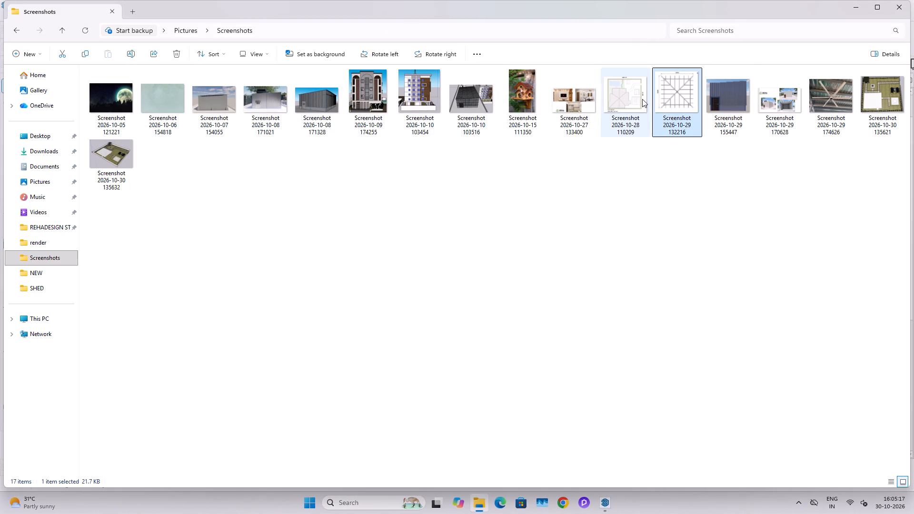
{"action": "left_click", "coordinate": [183, 57]}
{"action": "left_click", "coordinate": [638, 83]}
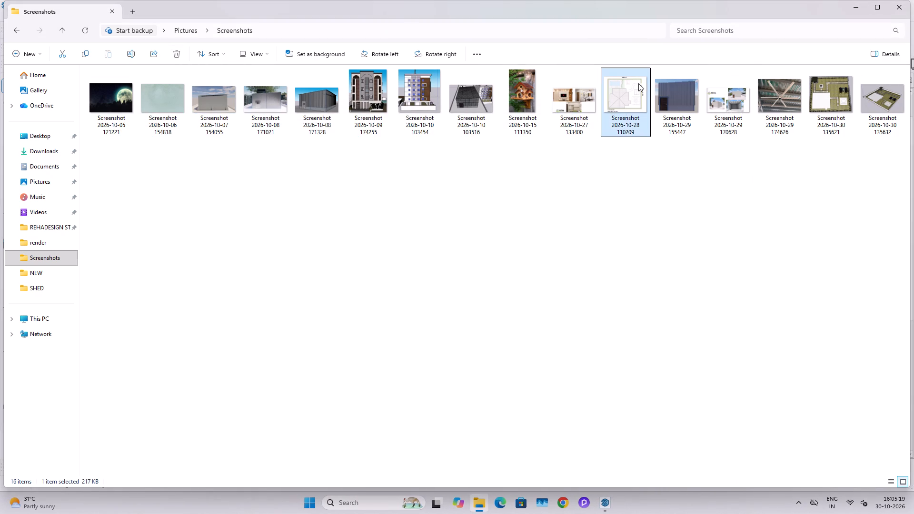
{"action": "left_click", "coordinate": [171, 52]}
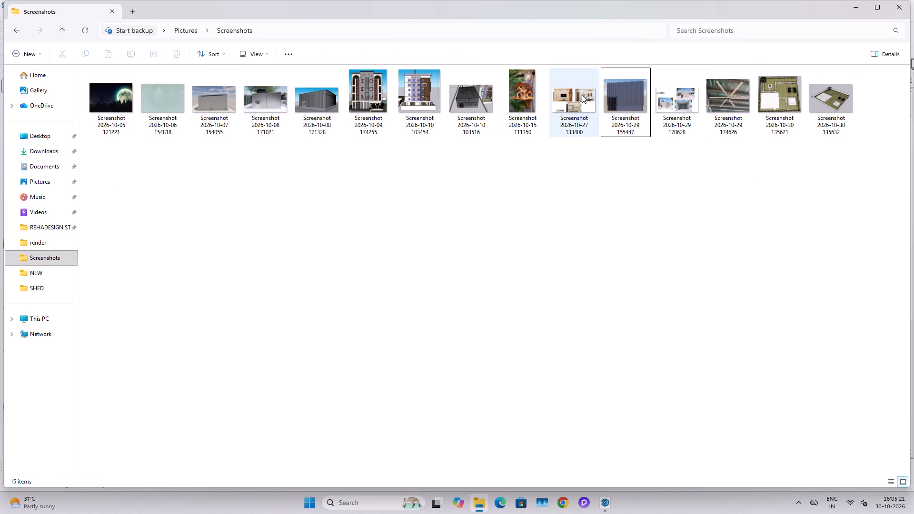
{"action": "triple_click", "coordinate": [582, 95]}
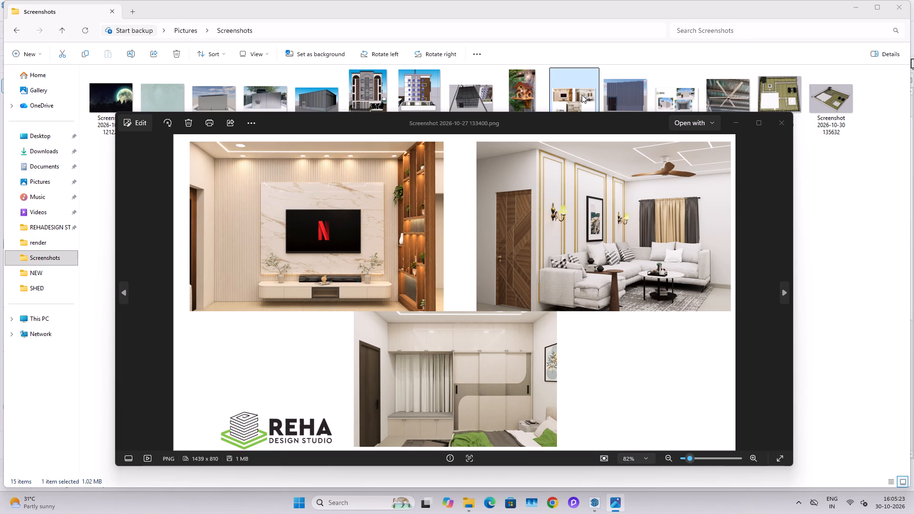
{"action": "key", "text": "Escape"}
{"action": "key", "text": "Escape"}
{"action": "key", "text": "Escape"}
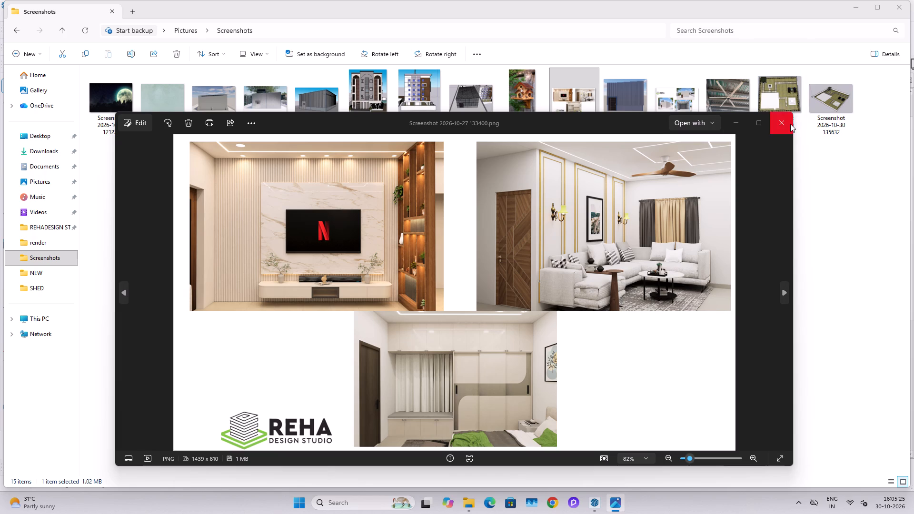
{"action": "left_click", "coordinate": [790, 124]}
{"action": "left_click", "coordinate": [180, 53]}
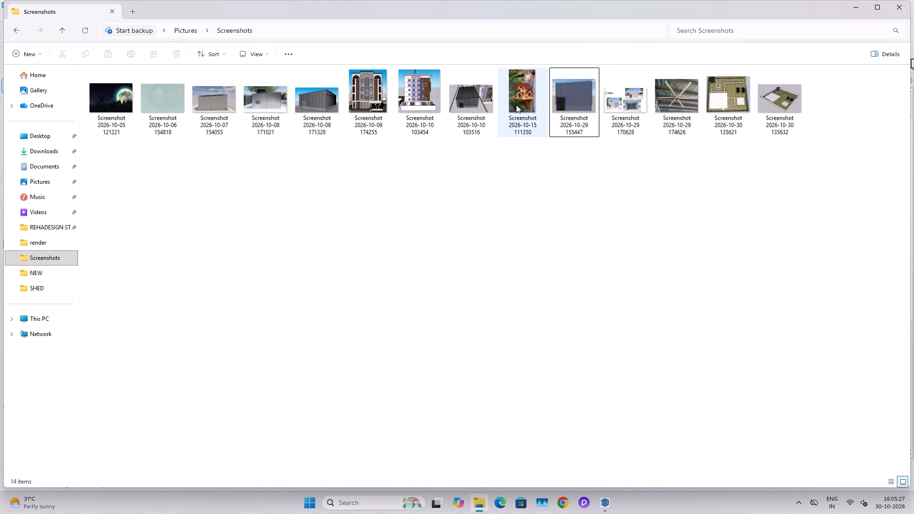
{"action": "left_click", "coordinate": [516, 103]}
{"action": "left_click", "coordinate": [177, 51]}
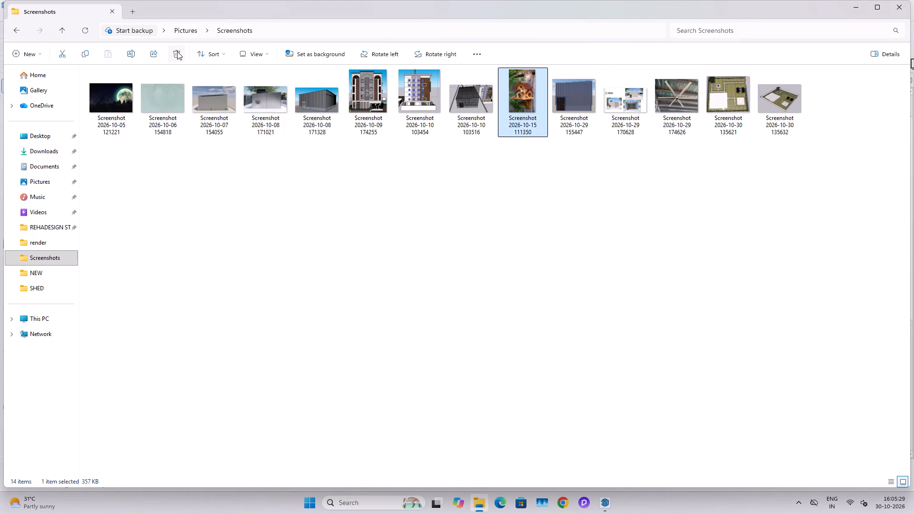
{"action": "left_click", "coordinate": [466, 95]}
{"action": "double_click", "coordinate": [466, 95]}
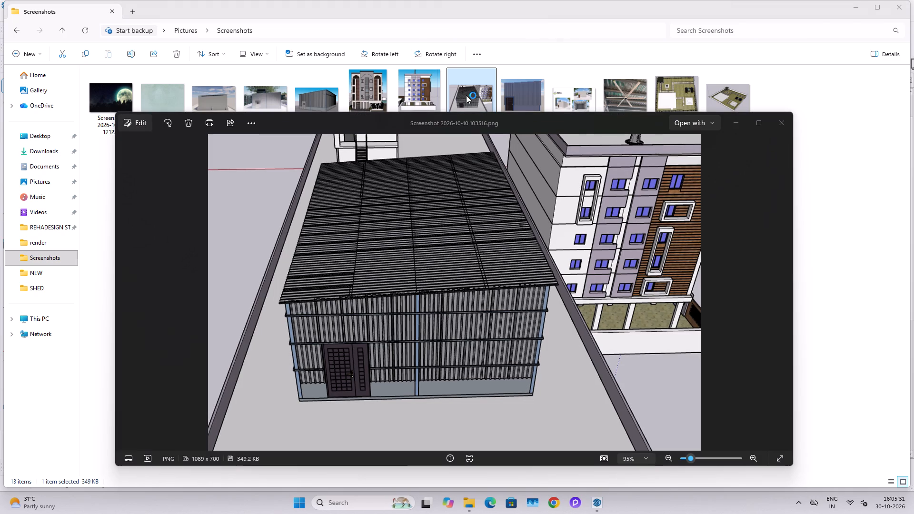
{"action": "key", "text": "Escape"}
{"action": "key", "text": "Escape"}
{"action": "key", "text": "Escape"}
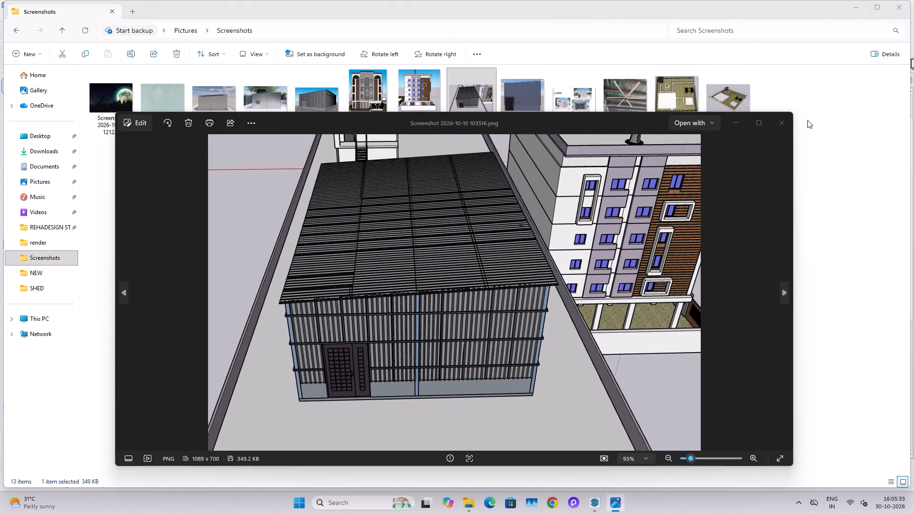
{"action": "left_click", "coordinate": [788, 120]}
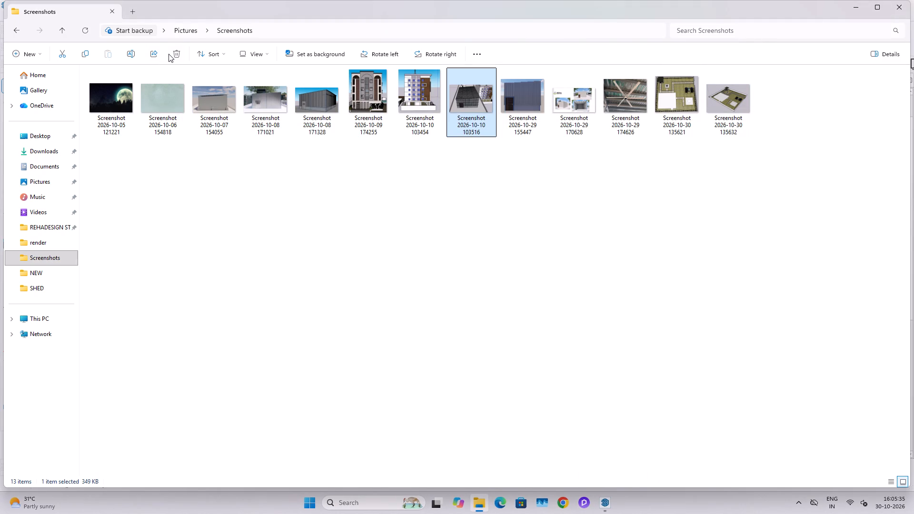
{"action": "left_click", "coordinate": [169, 54]}
{"action": "double_click", "coordinate": [424, 85]}
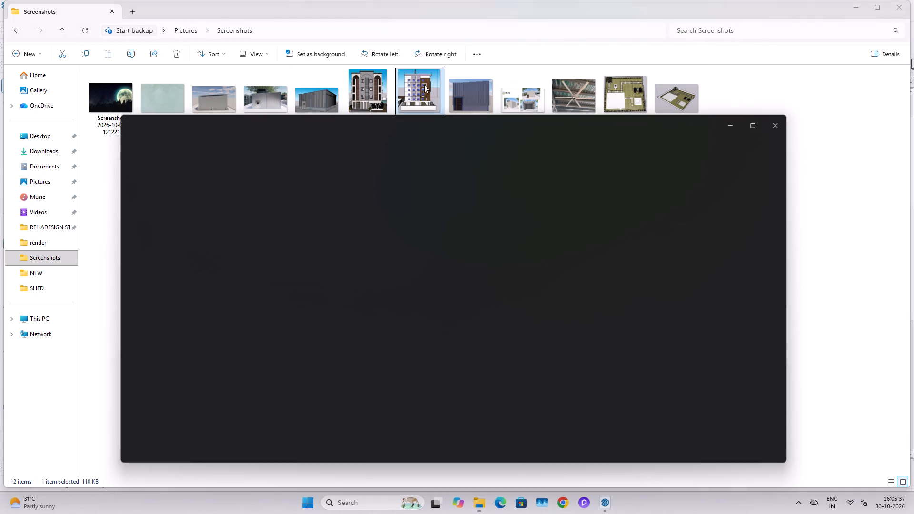
{"action": "key", "text": "Escape"}
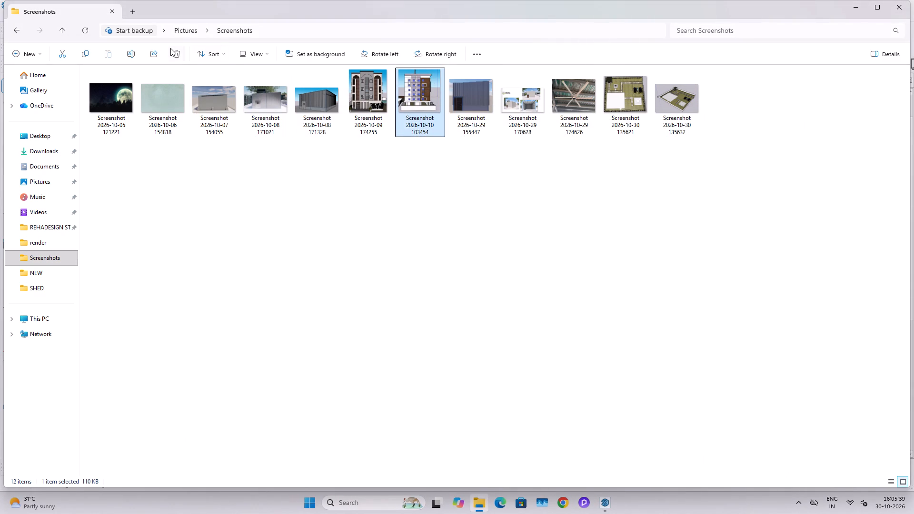
{"action": "left_click", "coordinate": [170, 48]}
{"action": "left_click", "coordinate": [382, 109]}
{"action": "double_click", "coordinate": [382, 109]}
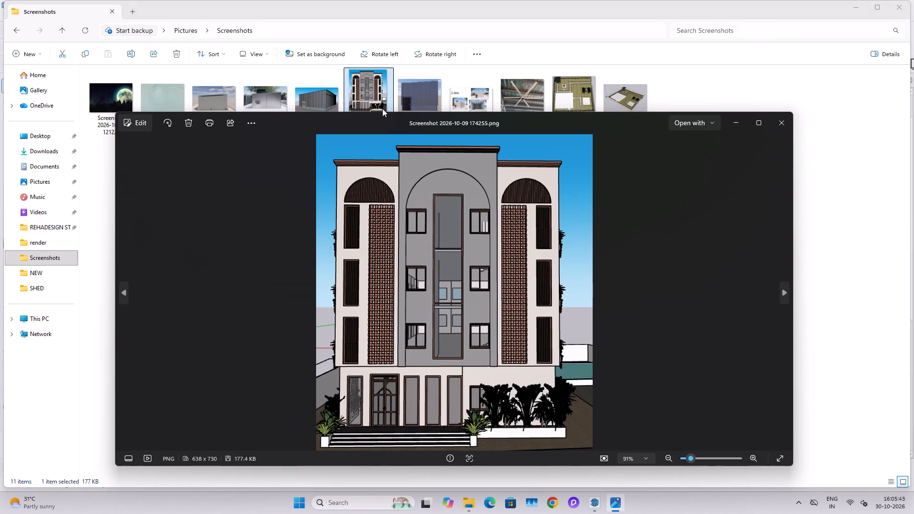
{"action": "key", "text": "Escape"}
{"action": "left_click", "coordinate": [177, 58]}
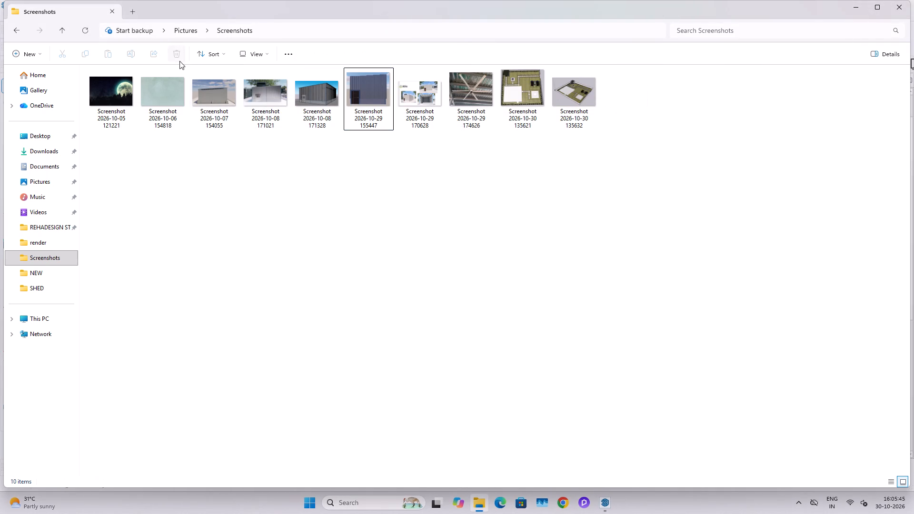
{"action": "left_click", "coordinate": [118, 114]}
{"action": "left_click", "coordinate": [158, 104]}
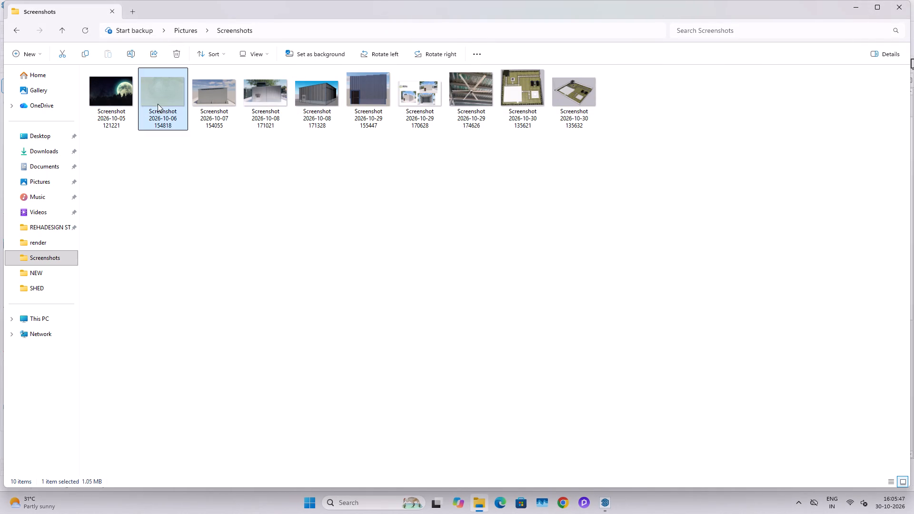
{"action": "left_click", "coordinate": [175, 55]}
{"action": "left_click", "coordinate": [152, 96]}
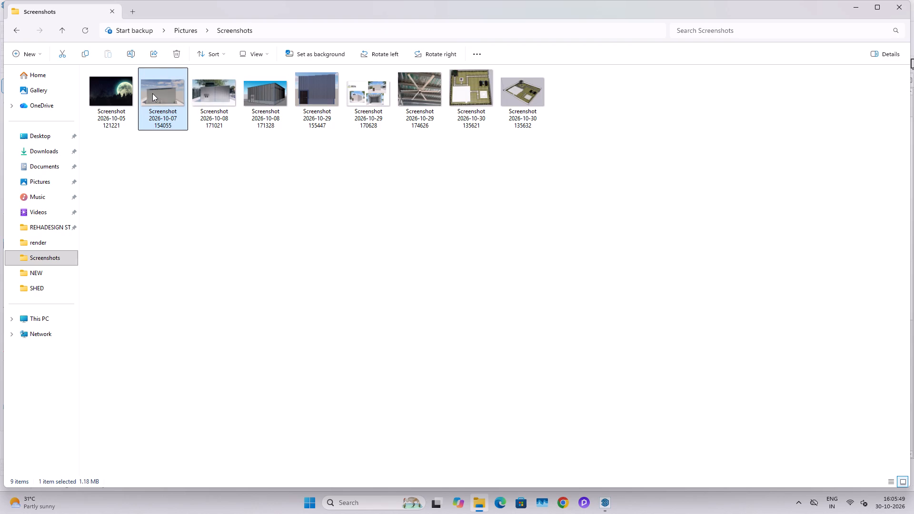
{"action": "left_click", "coordinate": [176, 55]}
{"action": "left_click", "coordinate": [162, 103]}
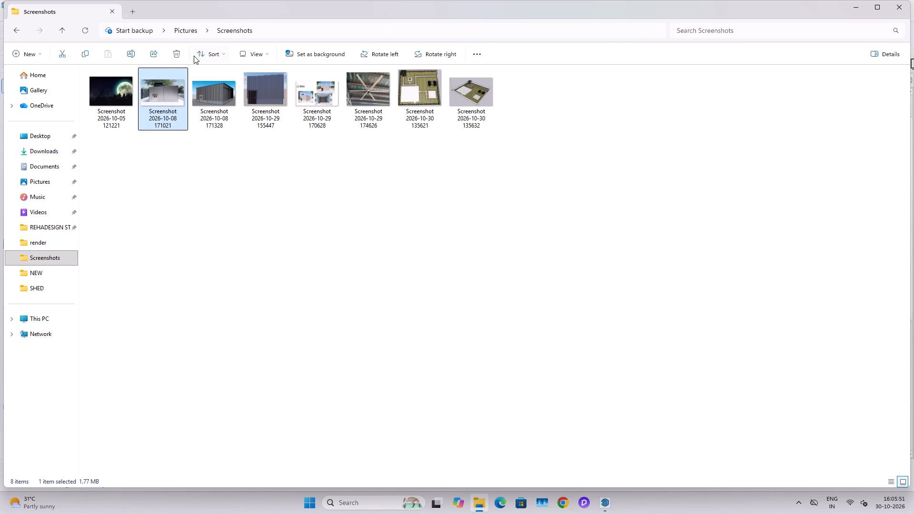
{"action": "left_click", "coordinate": [183, 58]}
{"action": "left_click", "coordinate": [170, 91]}
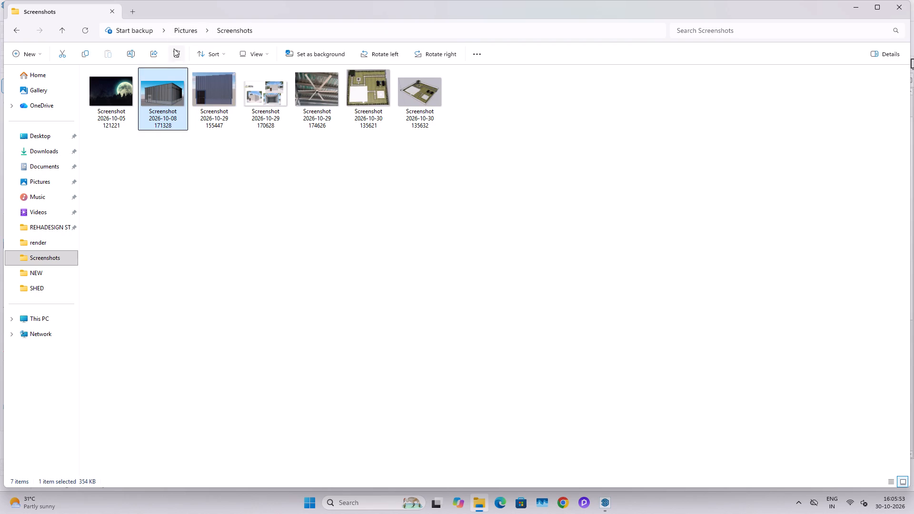
{"action": "left_click", "coordinate": [174, 49]}
Check the contents of the Camera Roll, Saved Pictures and Screenshots folders inside Pictures.
{"action": "left_click", "coordinate": [22, 33]}
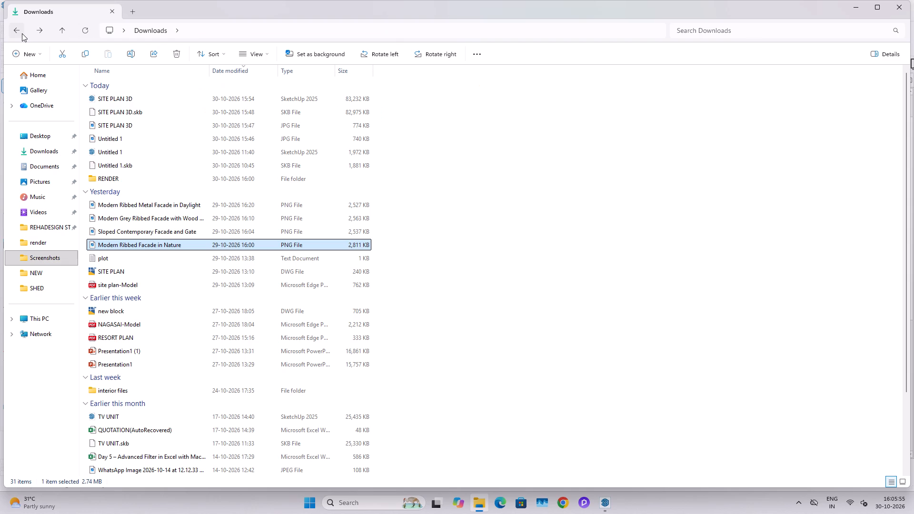
{"action": "left_click", "coordinate": [42, 181]}
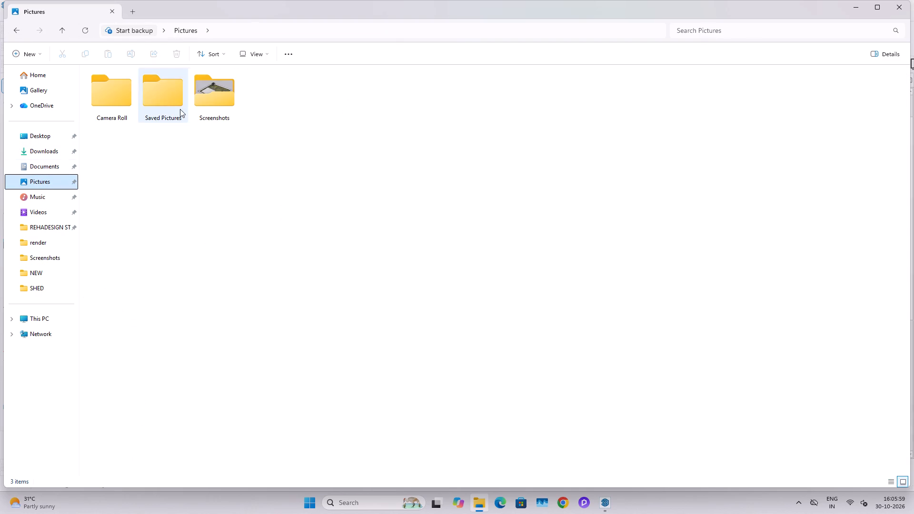
{"action": "double_click", "coordinate": [104, 99]}
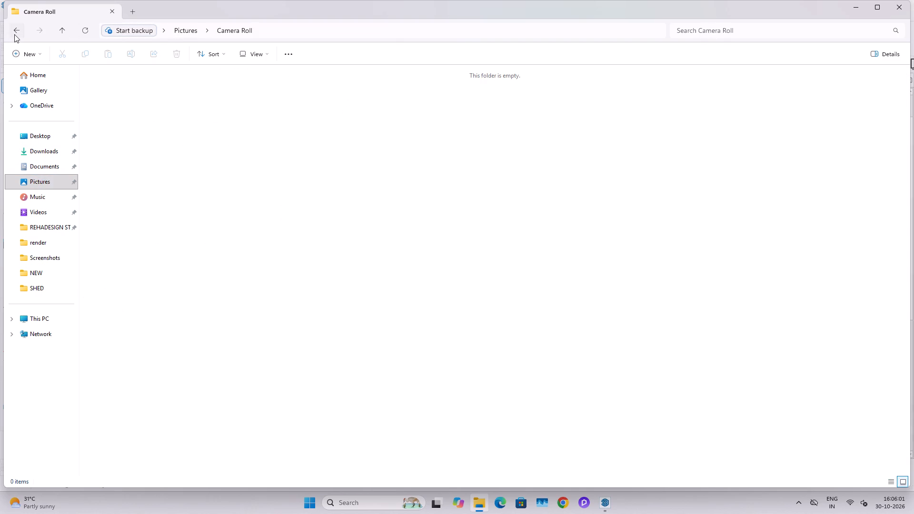
{"action": "left_click", "coordinate": [14, 34]}
{"action": "double_click", "coordinate": [148, 98]}
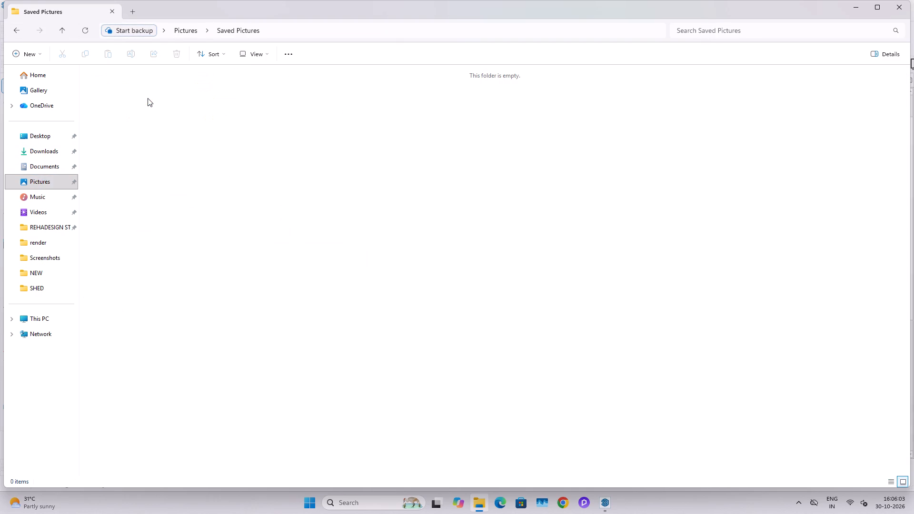
{"action": "left_click", "coordinate": [18, 32]}
{"action": "double_click", "coordinate": [225, 84]}
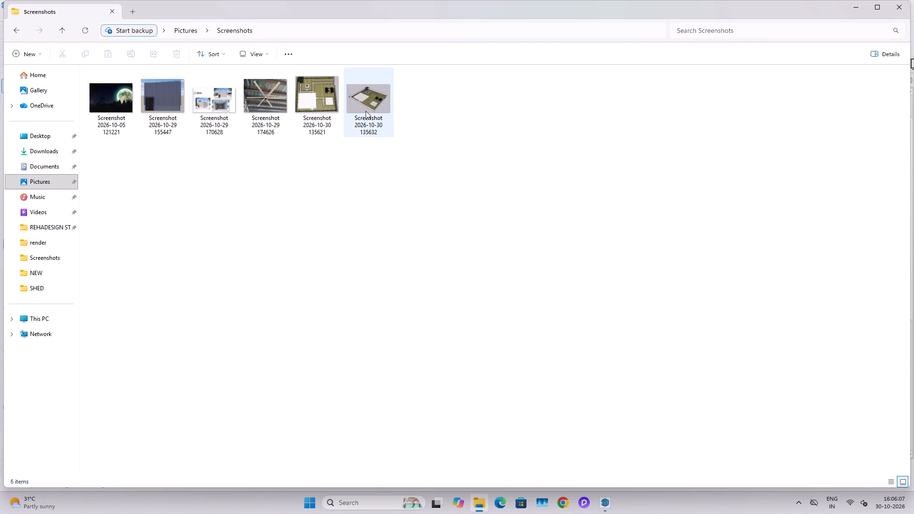
{"action": "left_click", "coordinate": [20, 33]}
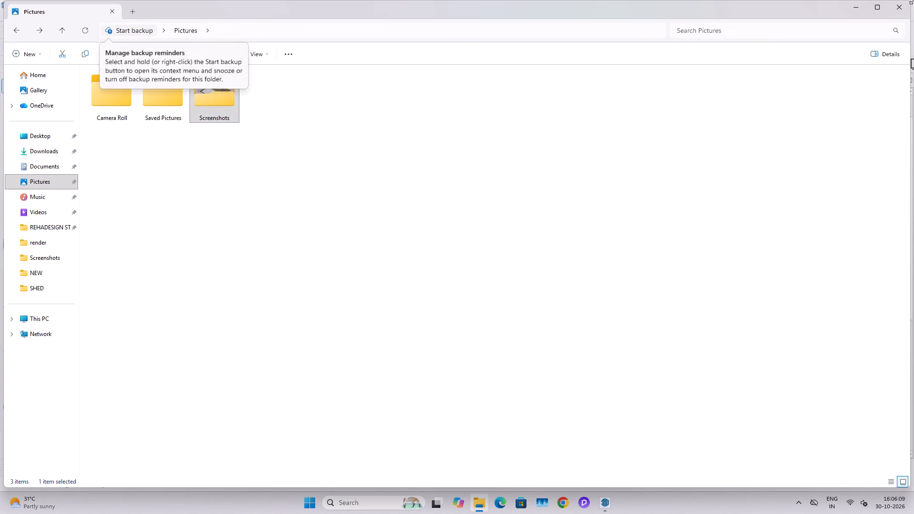
Return to the Downloads folder in a maximized window, and open the NAGASAI-Model PDF for a check before closing it.
{"action": "left_click", "coordinate": [877, 9]}
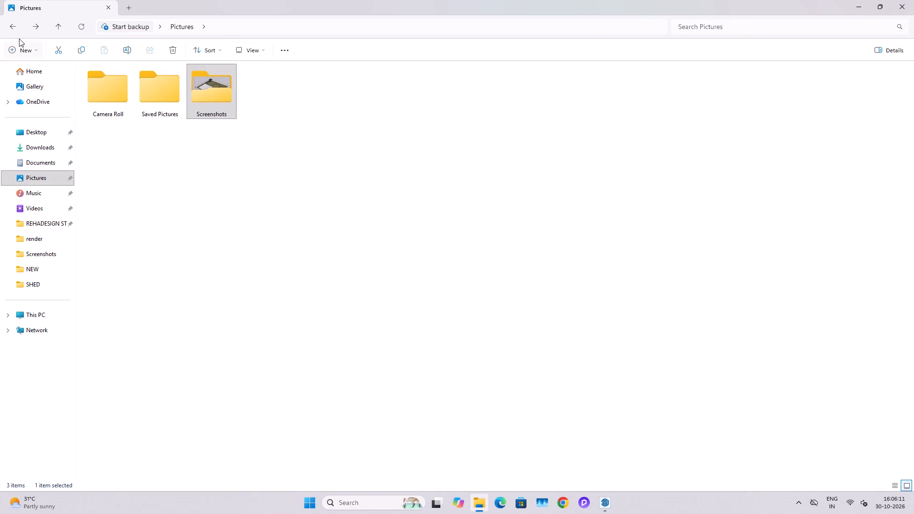
{"action": "left_click", "coordinate": [14, 26]}
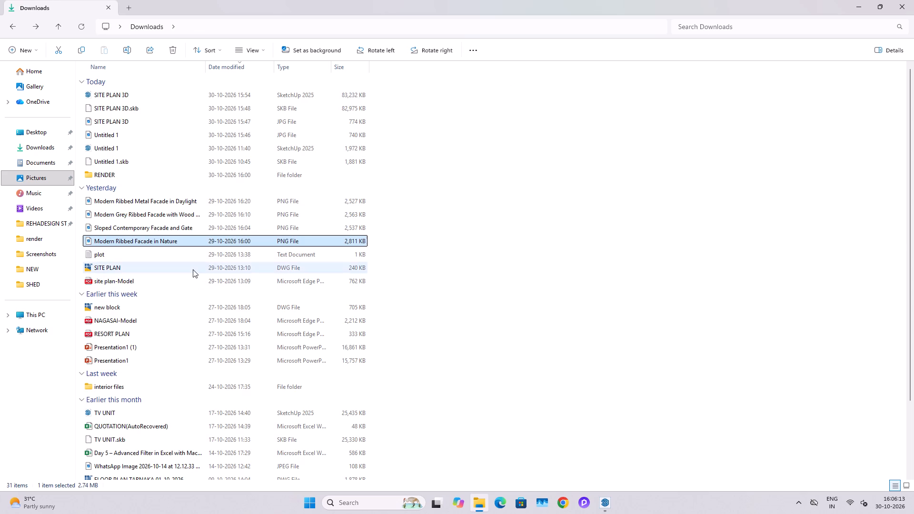
{"action": "left_click", "coordinate": [193, 269]}
{"action": "left_click", "coordinate": [189, 286]}
{"action": "scroll", "coordinate": [189, 286], "scroll_direction": "down", "scroll_amount": 2}
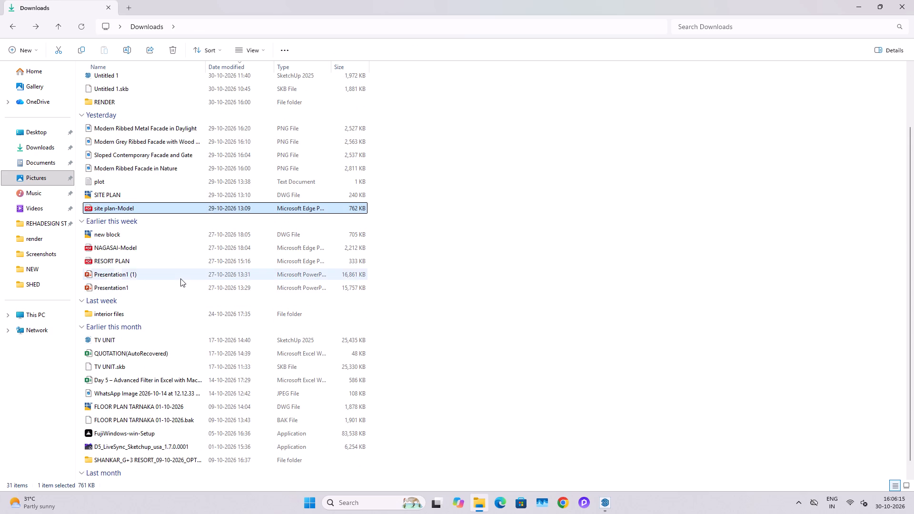
{"action": "scroll", "coordinate": [180, 278], "scroll_direction": "down", "scroll_amount": 2}
{"action": "left_click", "coordinate": [142, 239]}
{"action": "double_click", "coordinate": [142, 239]}
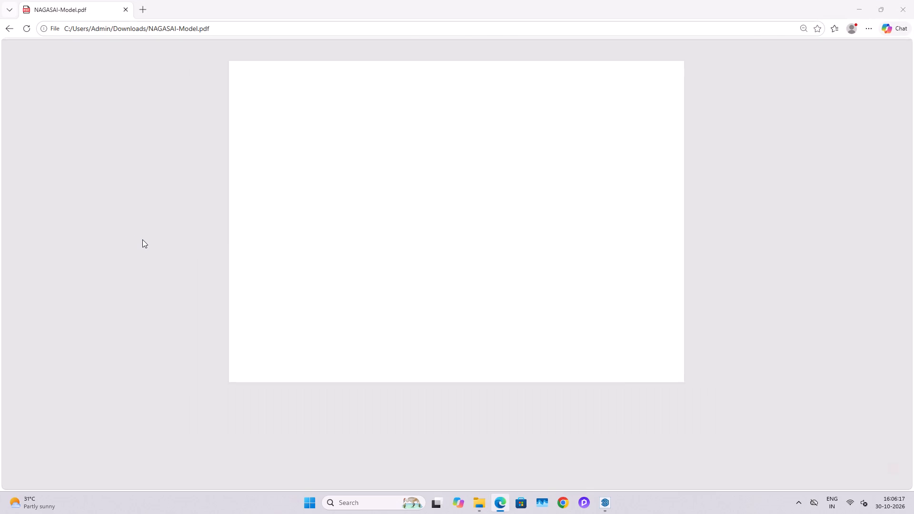
{"action": "scroll", "coordinate": [328, 269], "scroll_direction": "up", "scroll_amount": 4}
{"action": "left_click", "coordinate": [913, 10]}
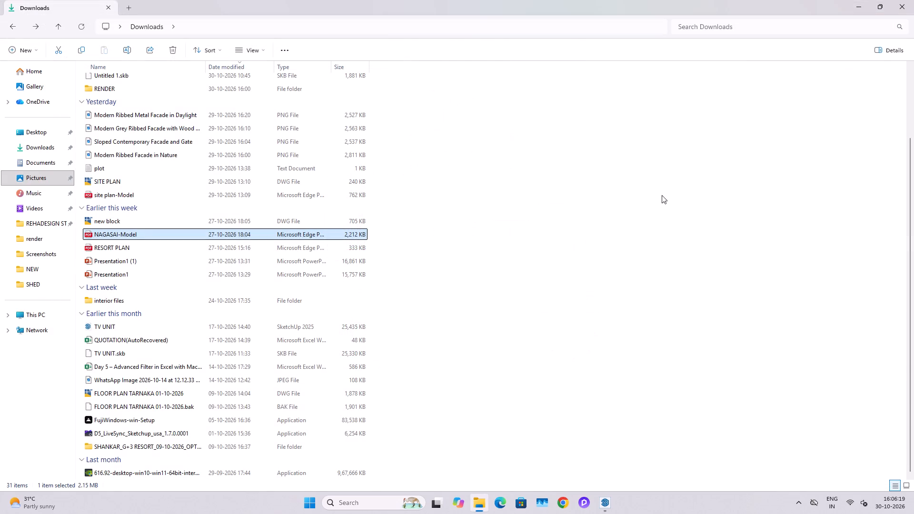
Look through the Downloads files and open the QUOTATION(AutoRecovered) workbook for a brief check.
{"action": "left_click", "coordinate": [114, 267]}
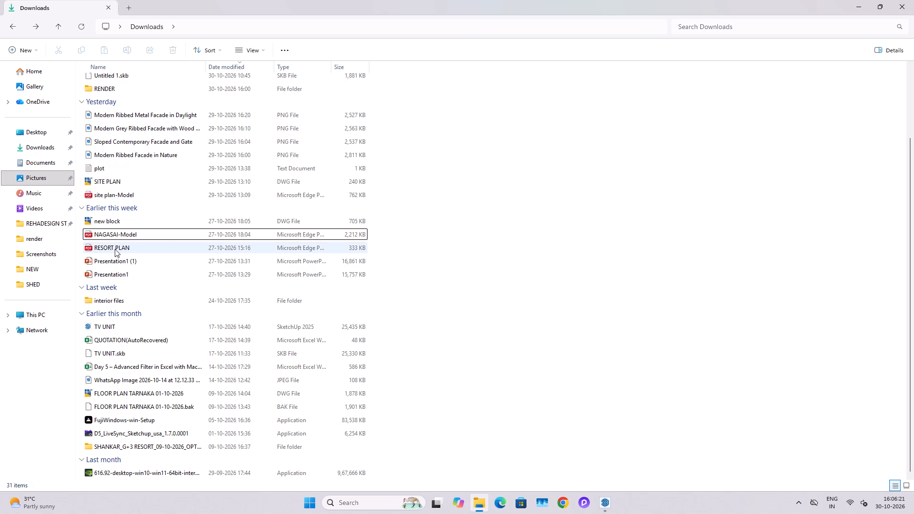
{"action": "scroll", "coordinate": [115, 248], "scroll_direction": "down", "scroll_amount": 4}
{"action": "scroll", "coordinate": [77, 374], "scroll_direction": "up", "scroll_amount": 4}
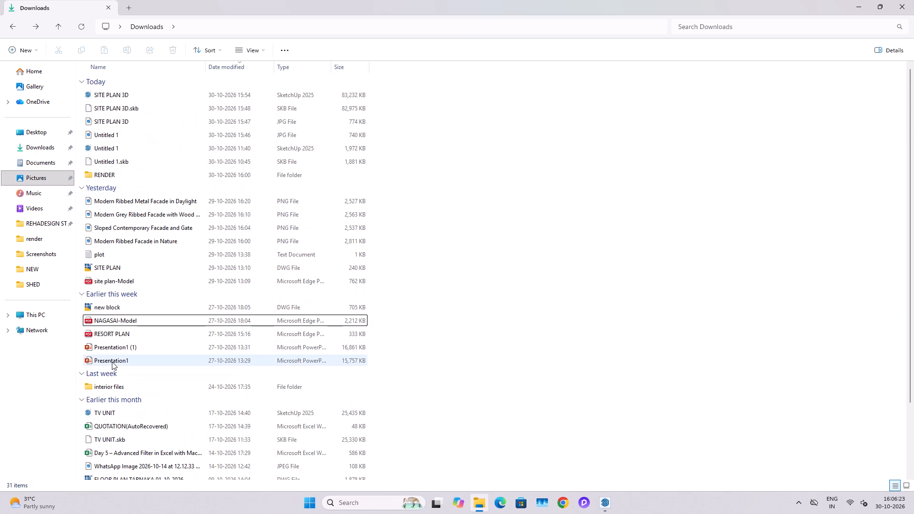
{"action": "scroll", "coordinate": [112, 362], "scroll_direction": "up", "scroll_amount": 6}
{"action": "double_click", "coordinate": [99, 421]}
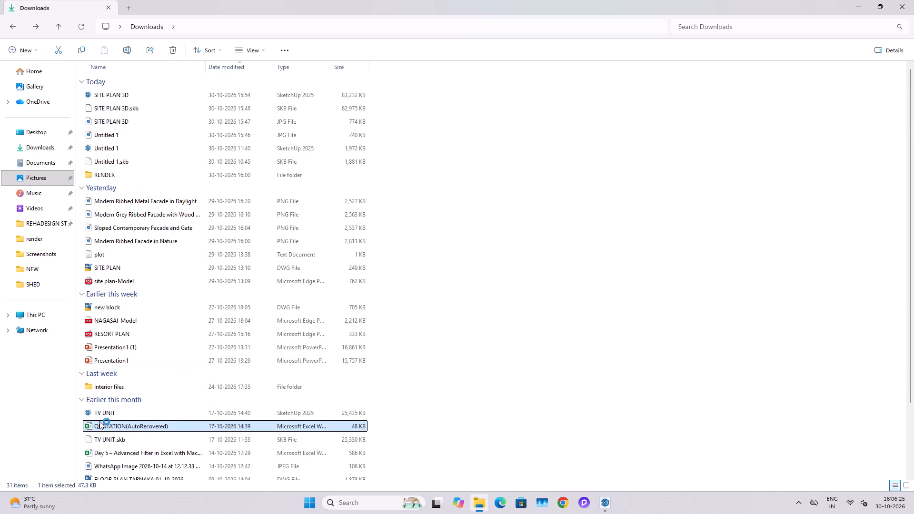
{"action": "left_click", "coordinate": [759, 103]}
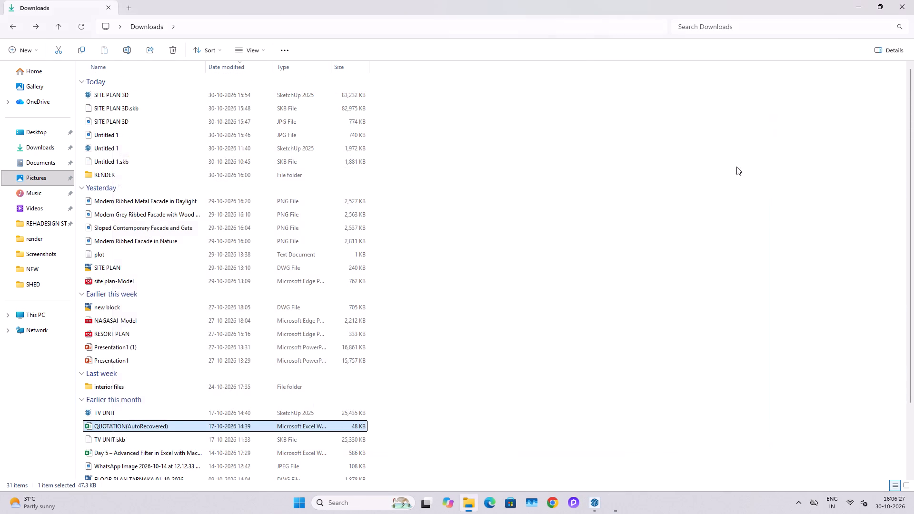
Show the overview of all open windows and desktops.
{"action": "left_click", "coordinate": [441, 497]}
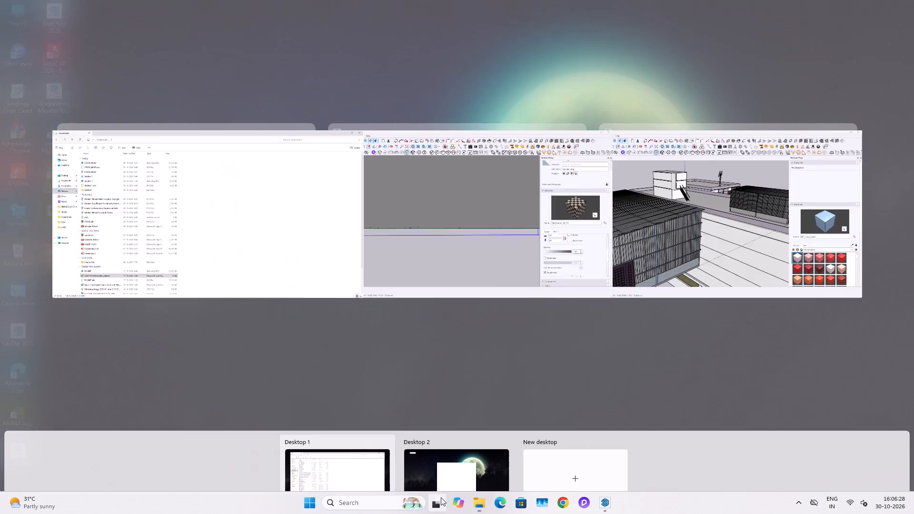